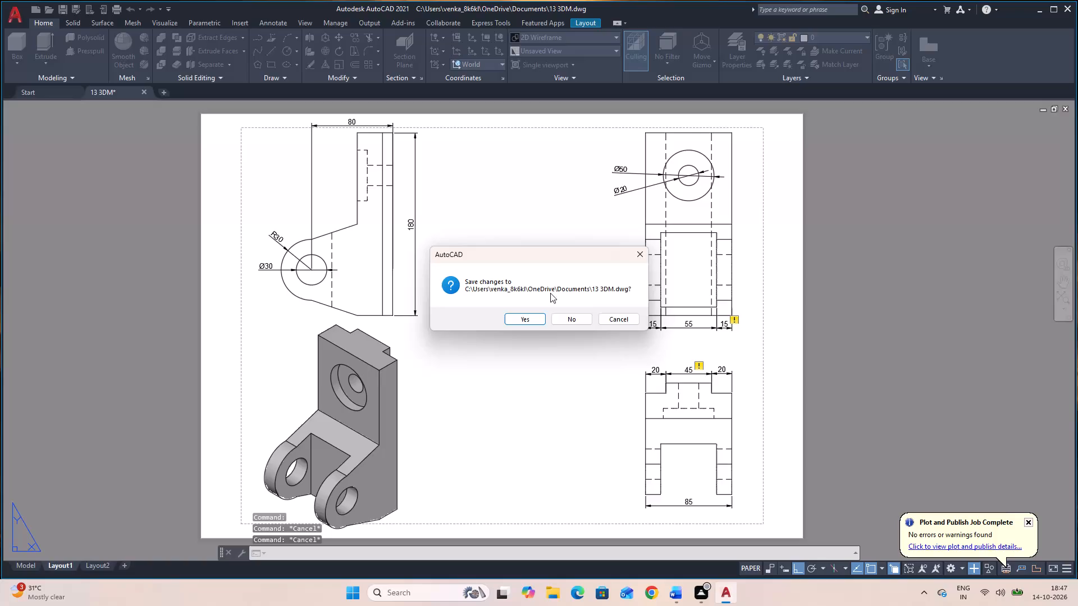
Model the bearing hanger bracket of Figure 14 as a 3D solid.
Close the 13 3DM drawing without saving its changes and start a new blank drawing.
left_click(568, 320)
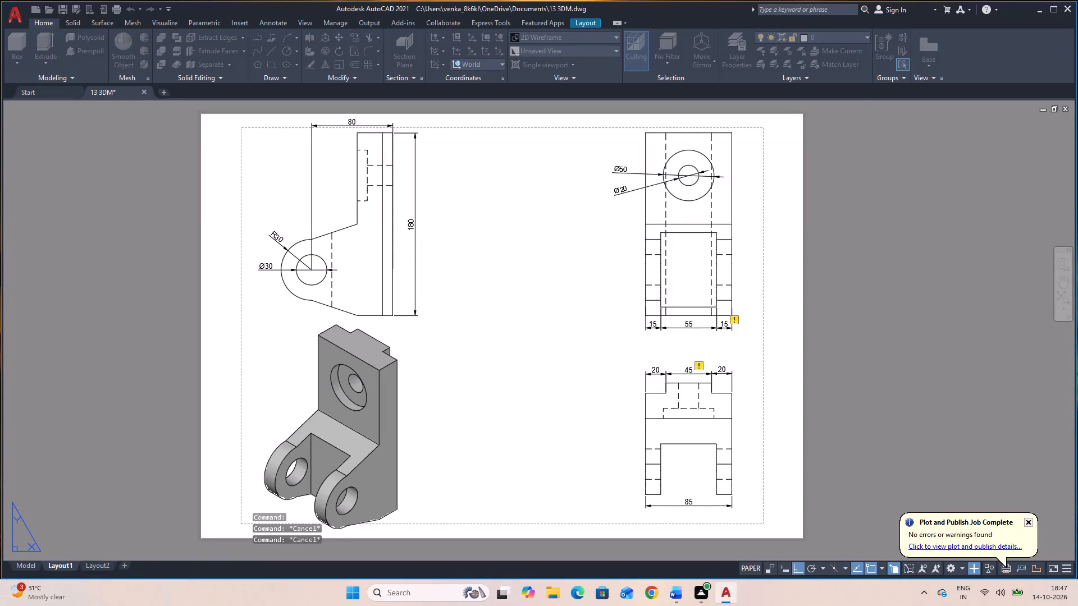
left_click(290, 231)
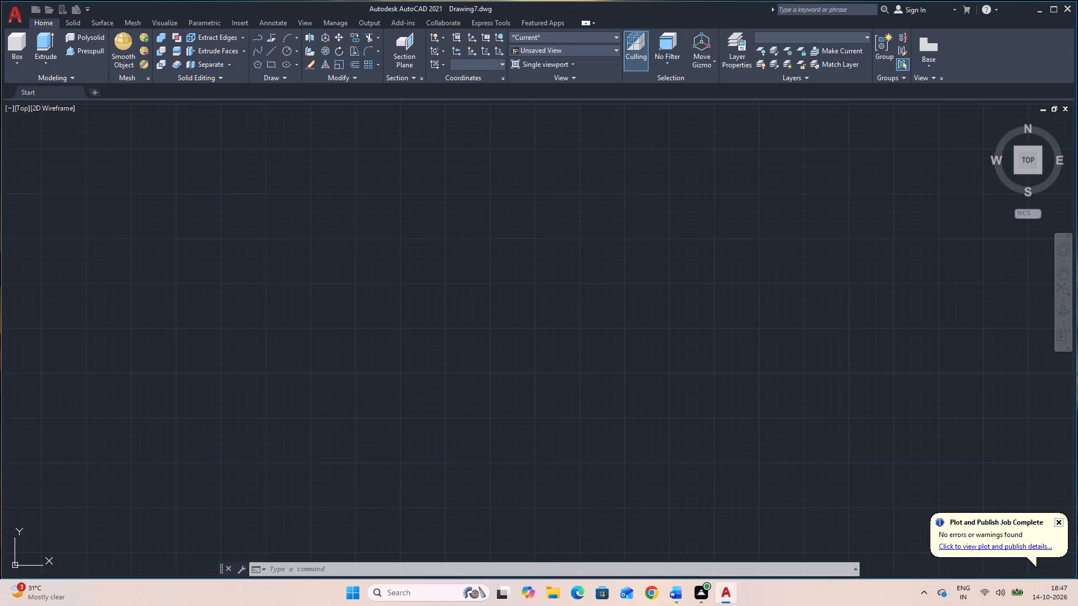
Set the visual style to Shaded with edges and the view to SE Isometric.
left_click(607, 39)
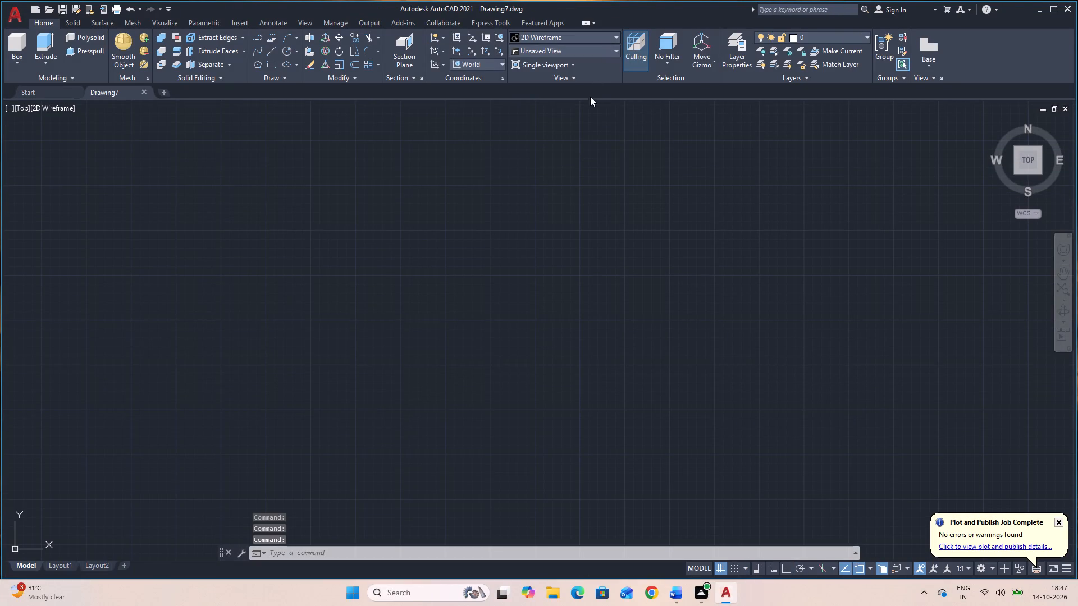
left_click(582, 103)
left_click(578, 48)
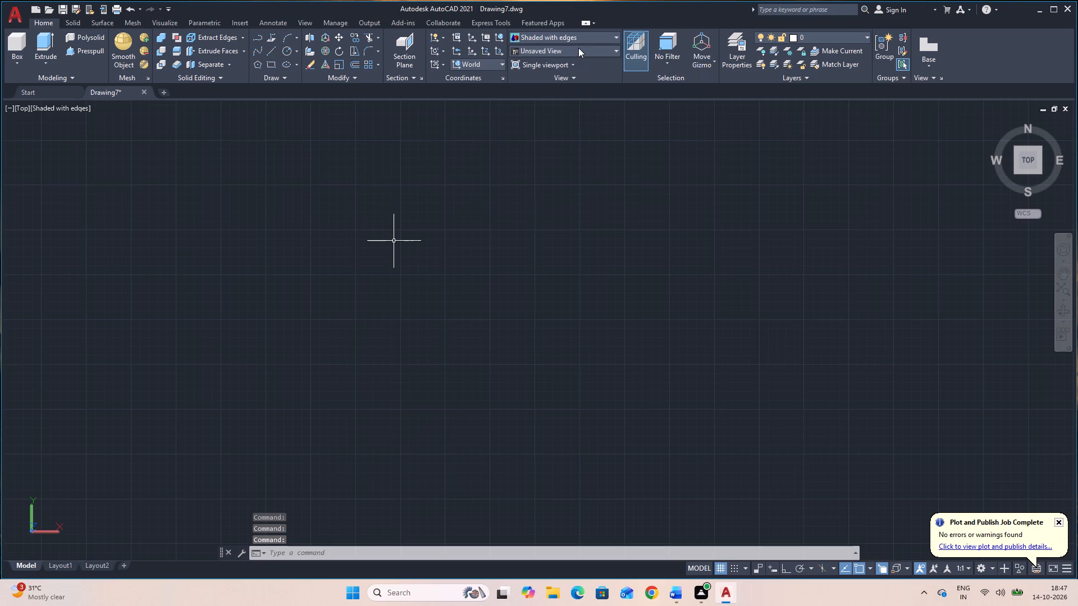
left_click(577, 140)
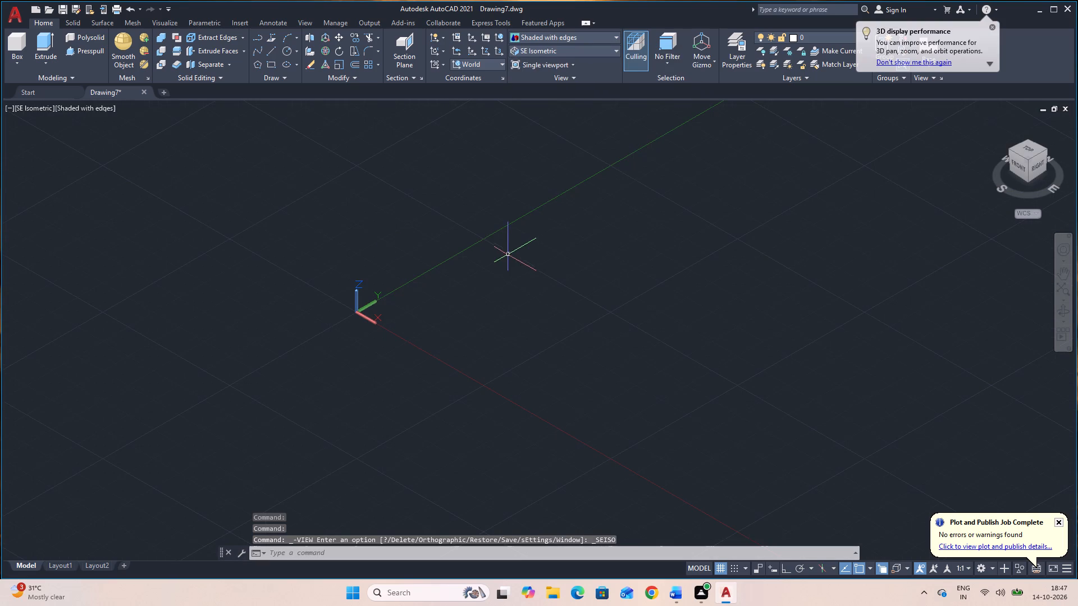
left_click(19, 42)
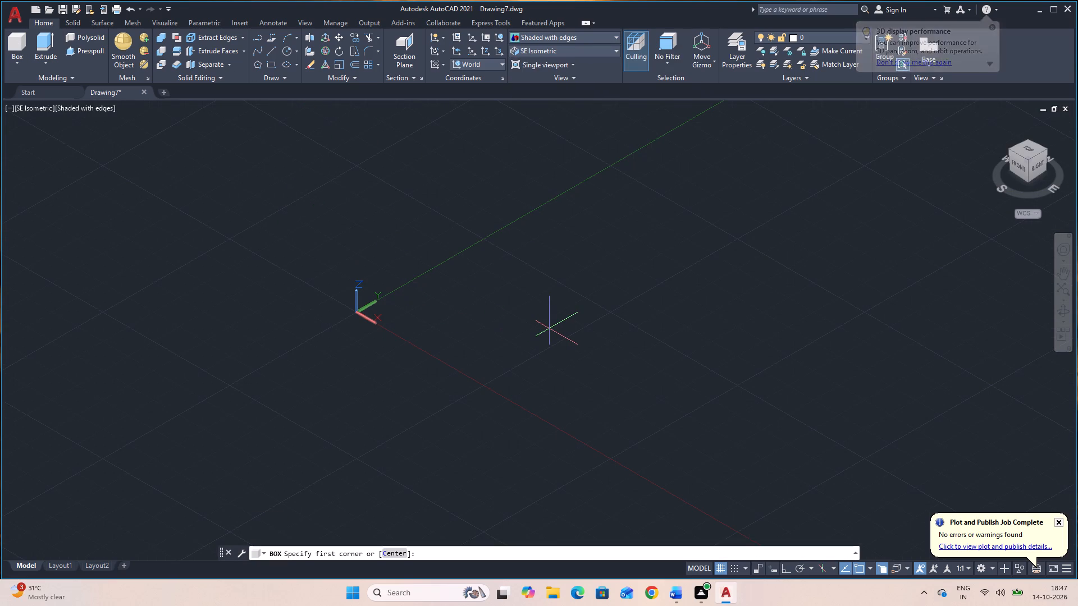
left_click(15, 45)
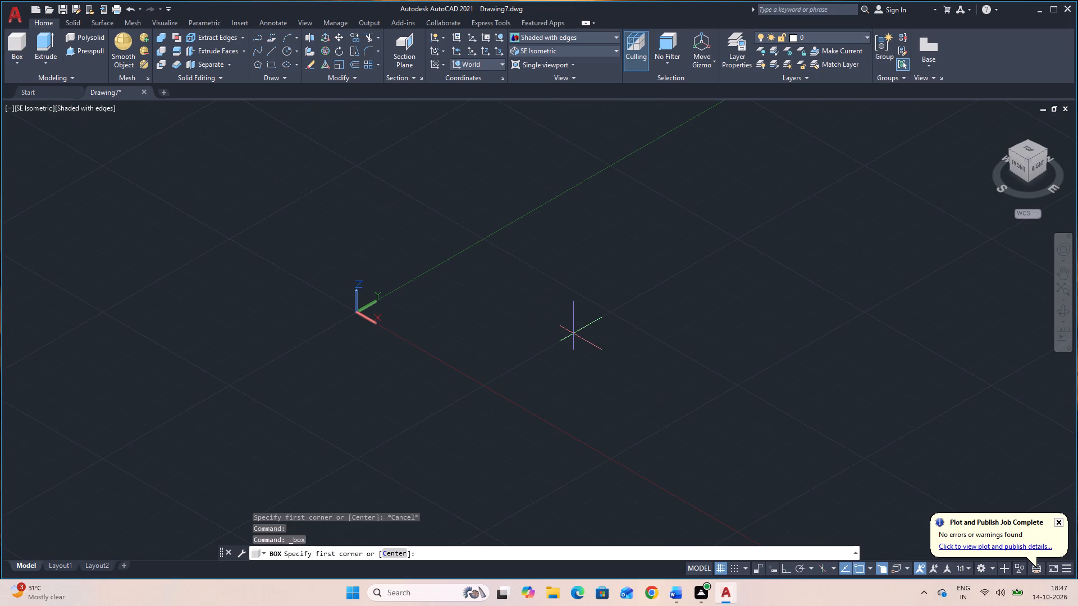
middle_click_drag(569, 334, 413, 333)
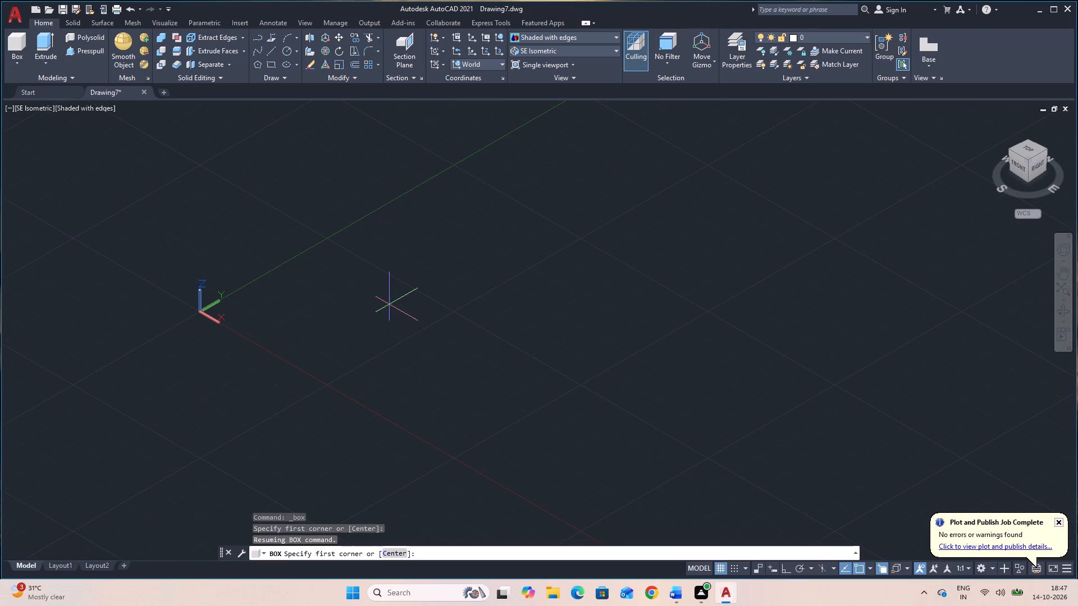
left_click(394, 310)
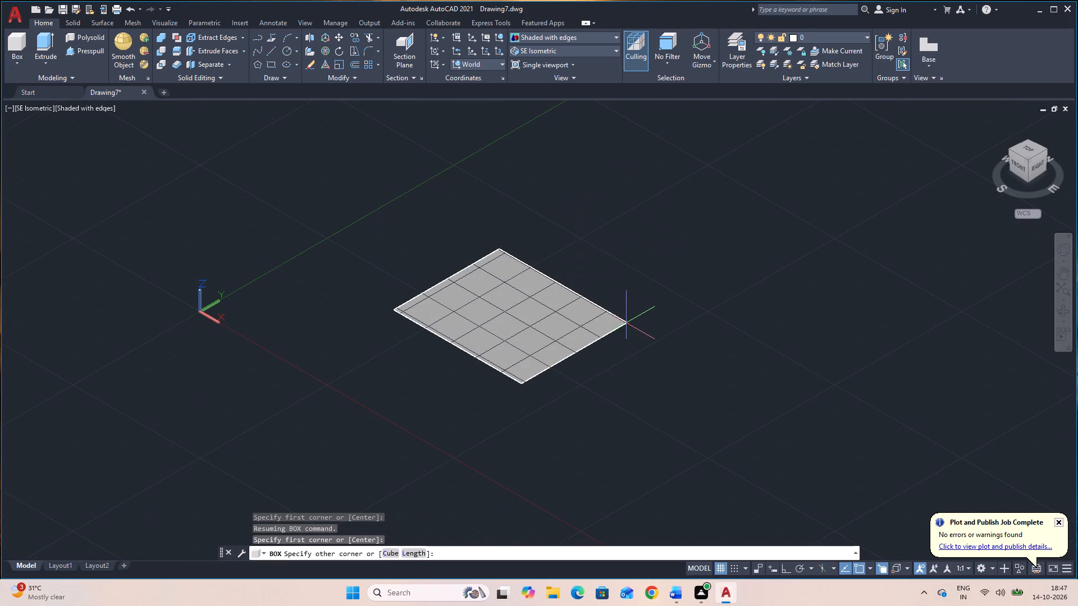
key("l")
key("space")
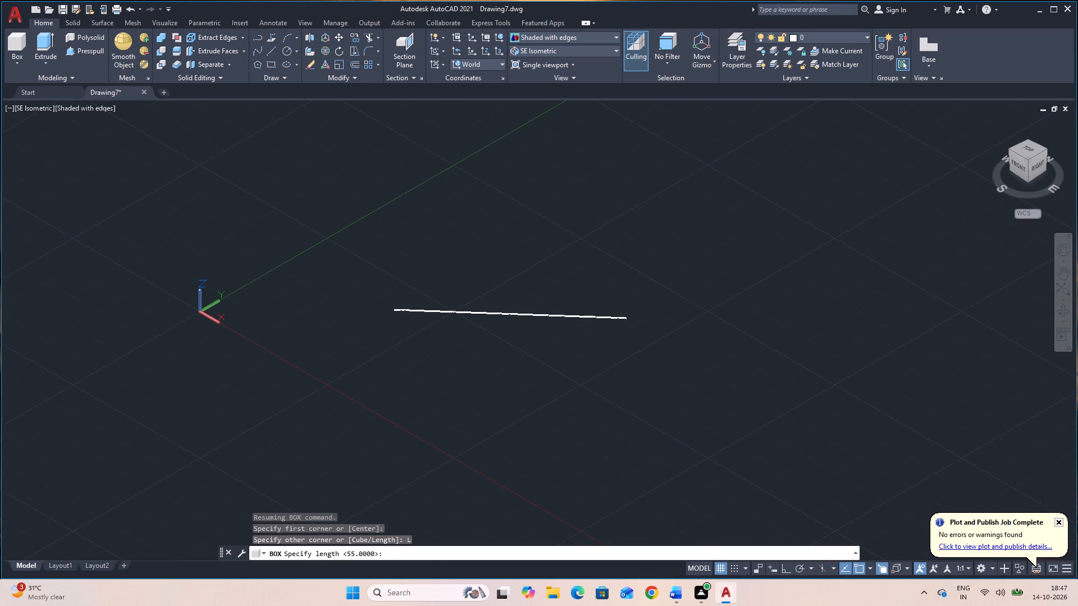
Turn Ortho on and draw a closed upright rectangle from connected lines, 90 long along the Y axis and 60 high along Z.
key("F8")
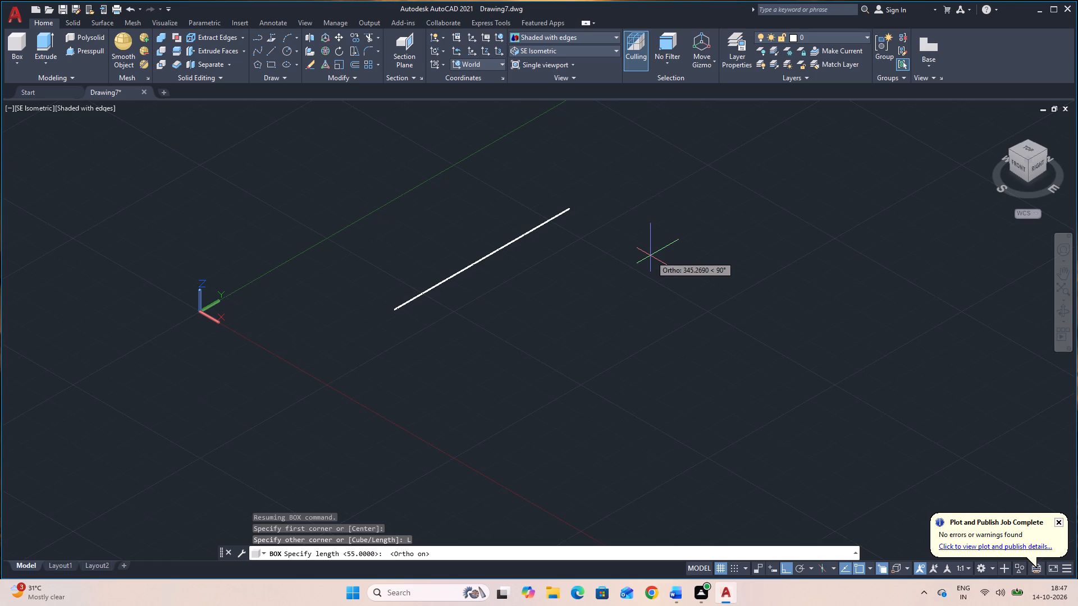
key("Escape")
type("L")
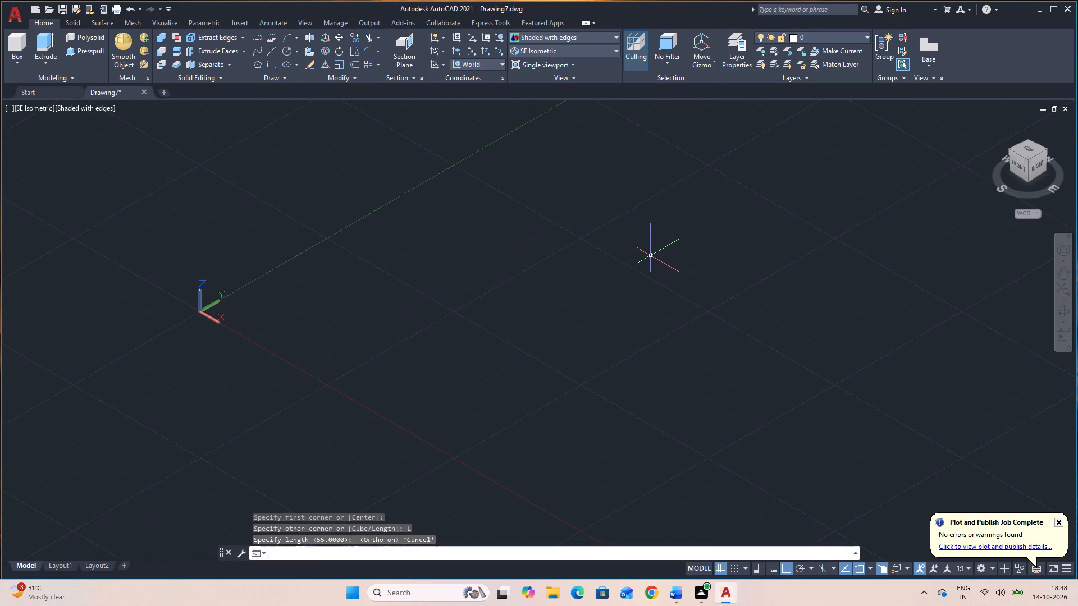
key("space")
left_click(448, 290)
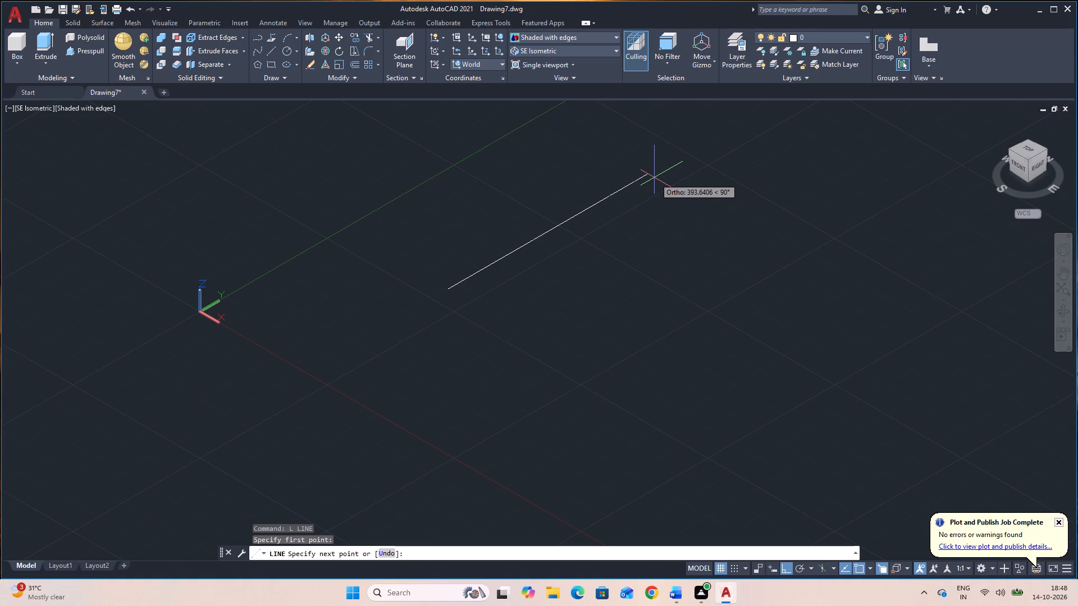
type("90")
key("Return")
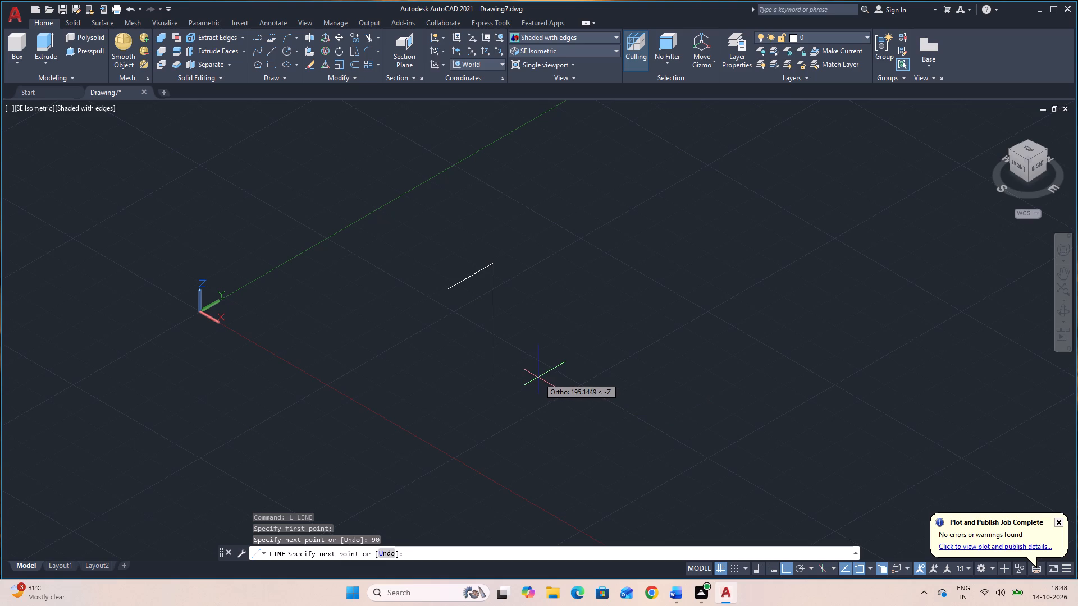
key("6")
key("0")
key("Return")
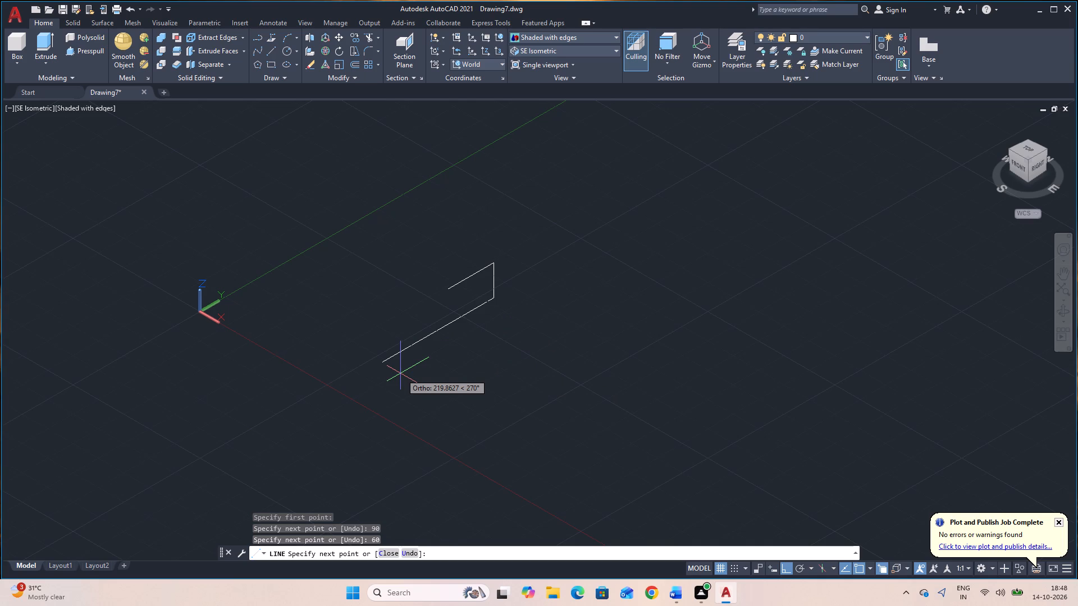
type("90")
key("Return")
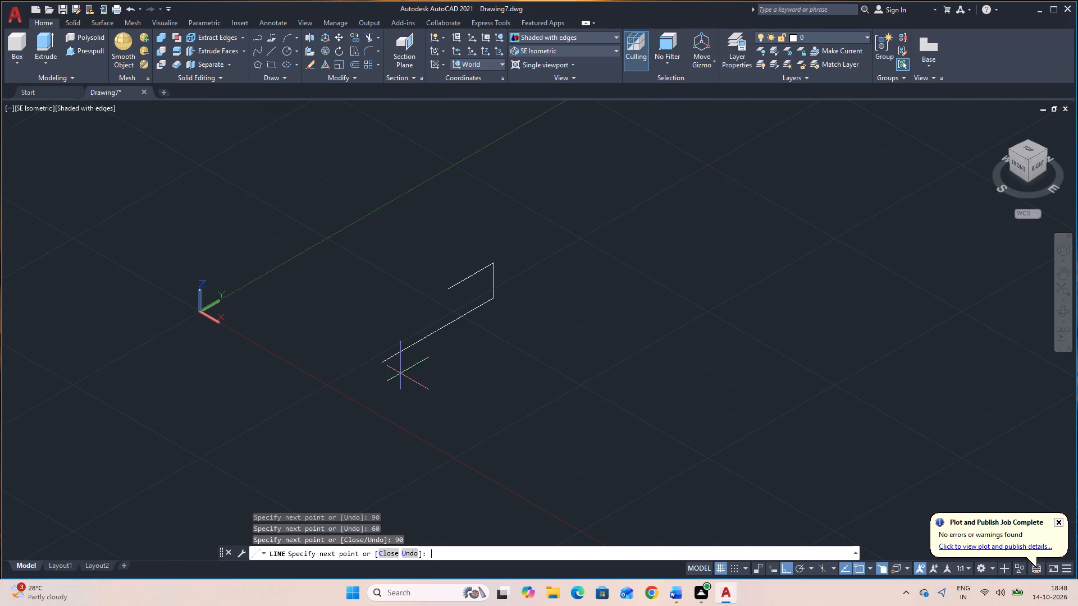
type("60")
key("Return")
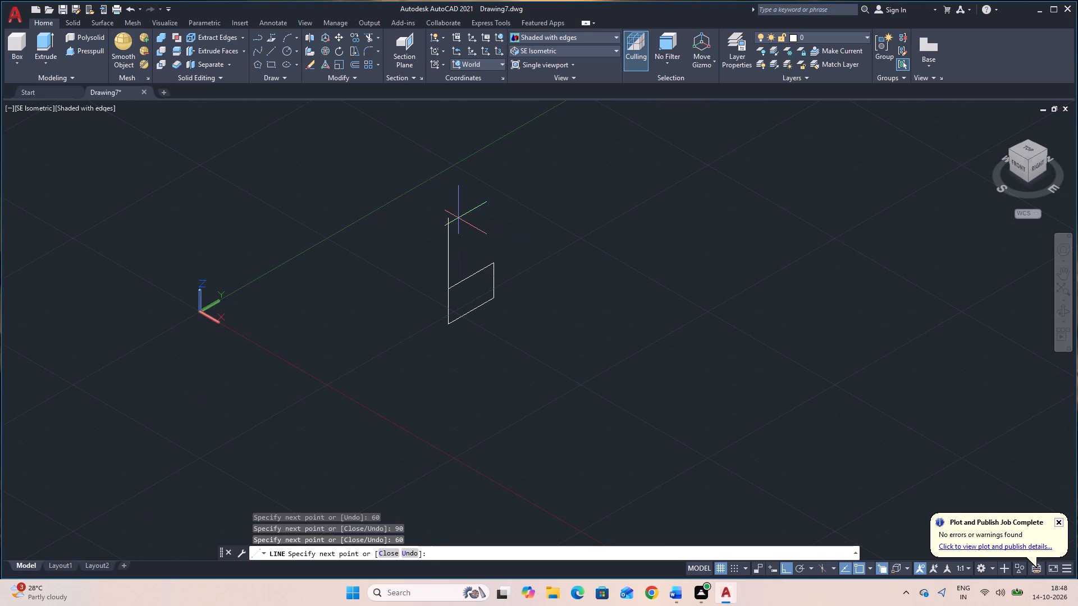
key("Escape")
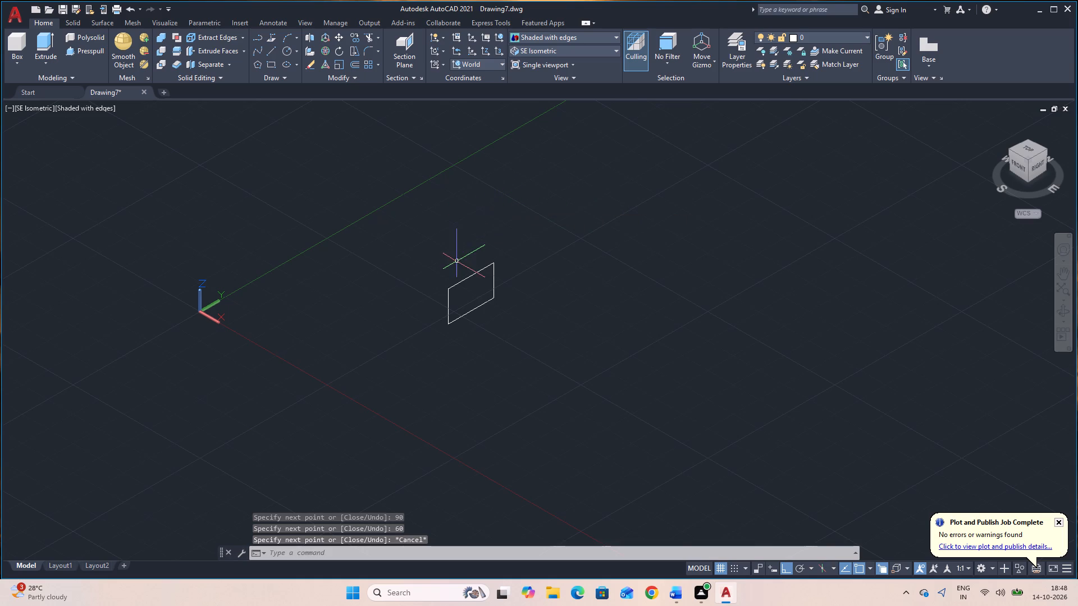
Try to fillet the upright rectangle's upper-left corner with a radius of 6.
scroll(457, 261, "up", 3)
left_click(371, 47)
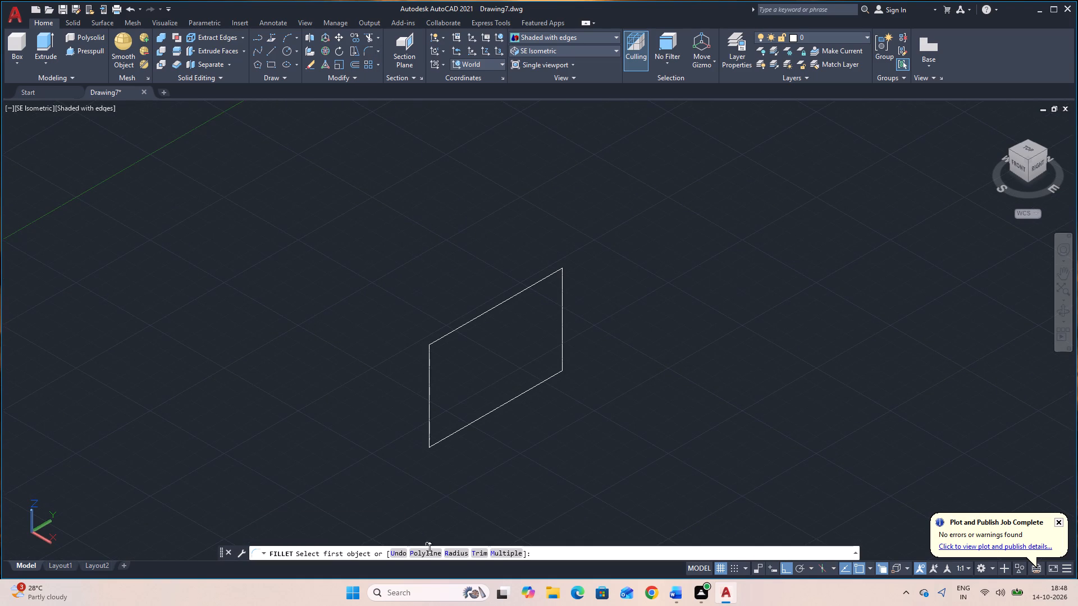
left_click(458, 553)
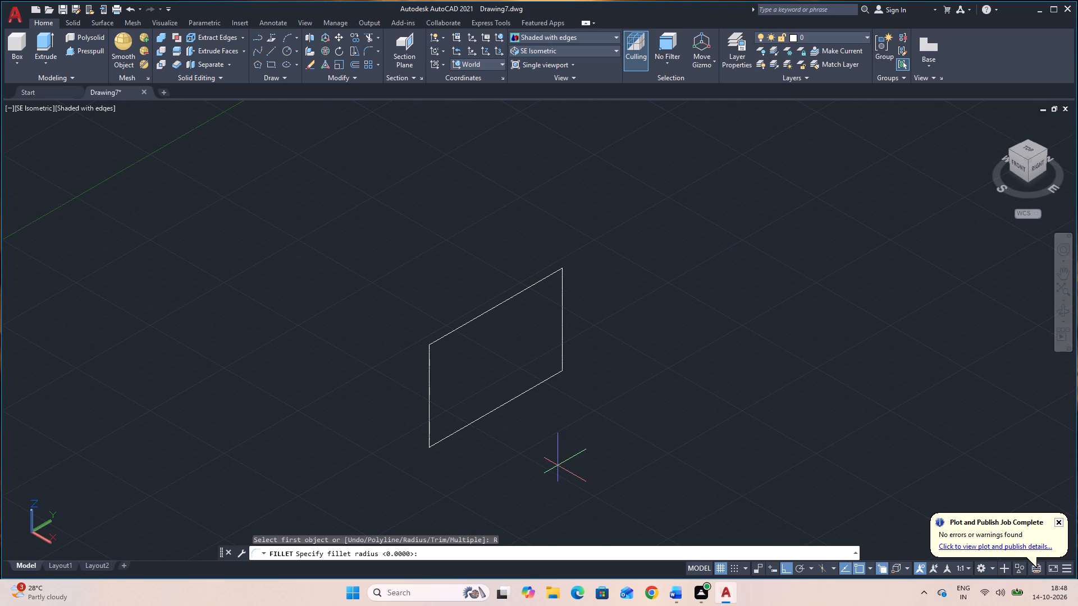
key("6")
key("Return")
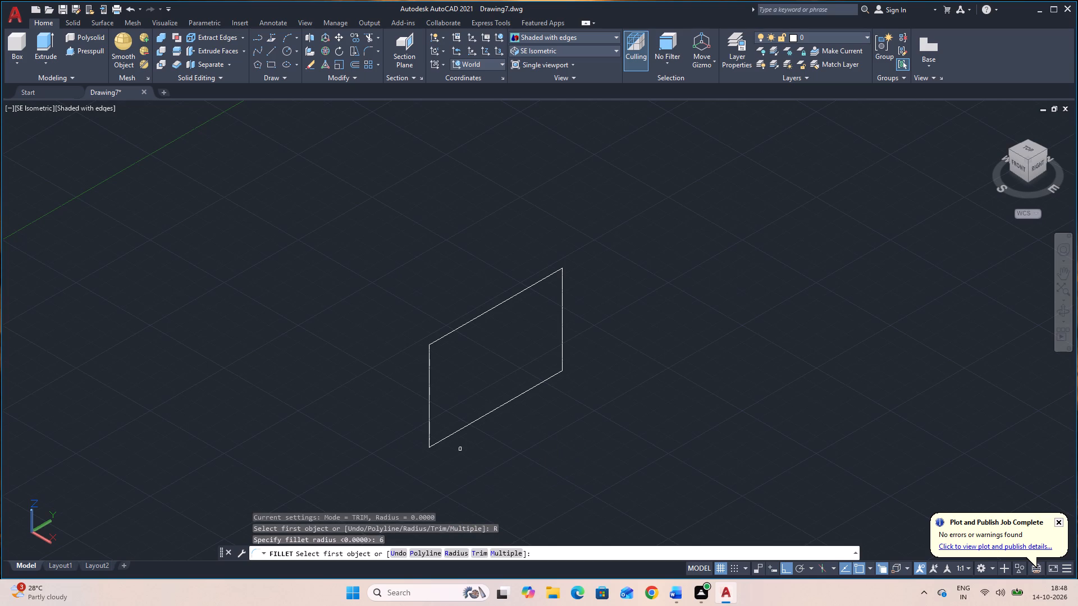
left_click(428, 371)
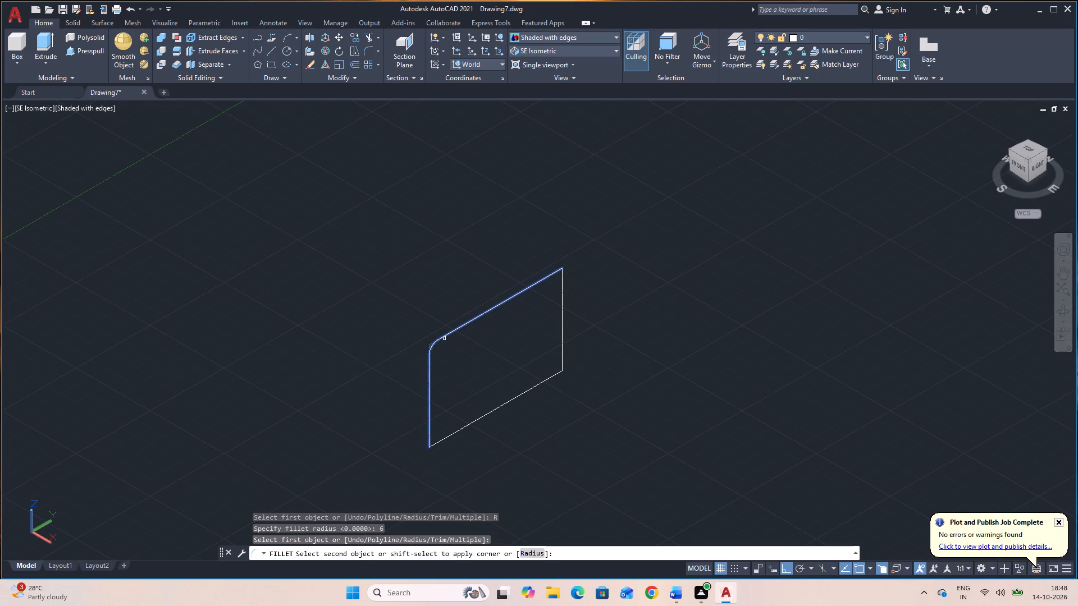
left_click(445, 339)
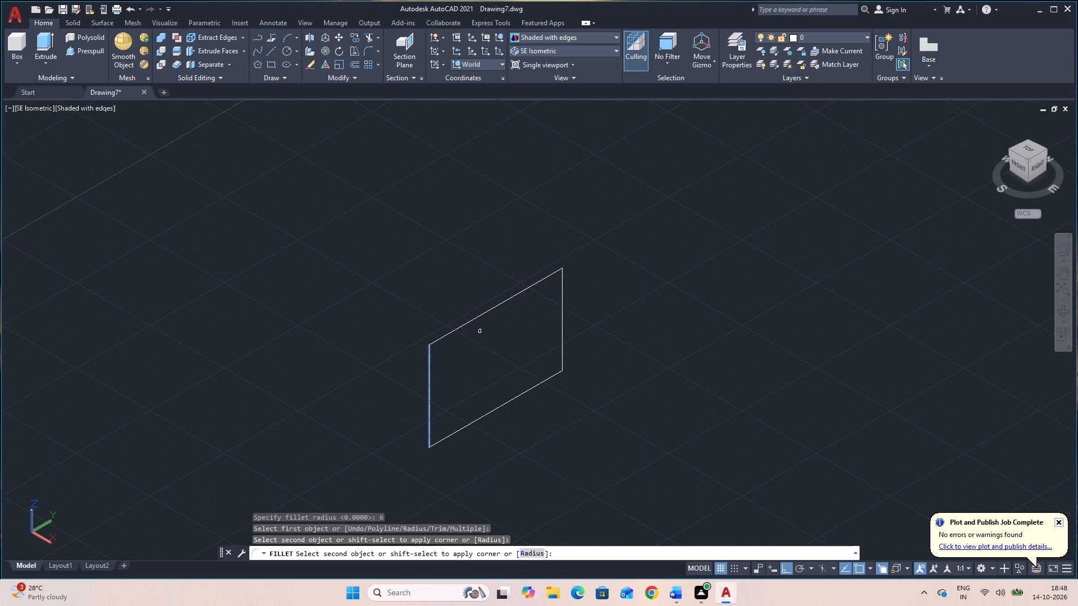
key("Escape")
Fillet the rectangle's upper-left corner with a radius of 10.
left_click(366, 52)
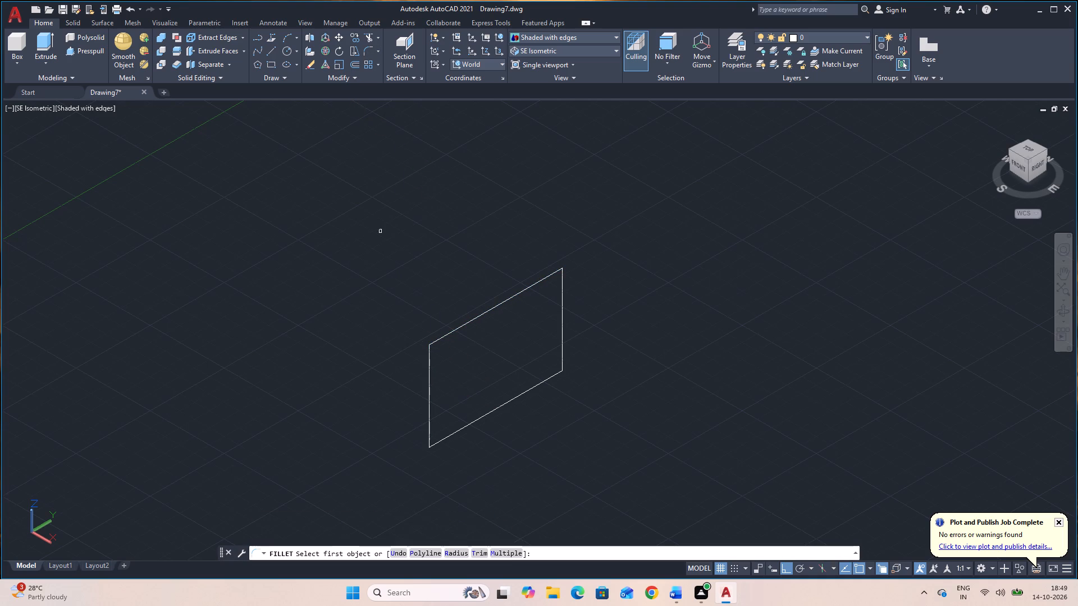
left_click(453, 553)
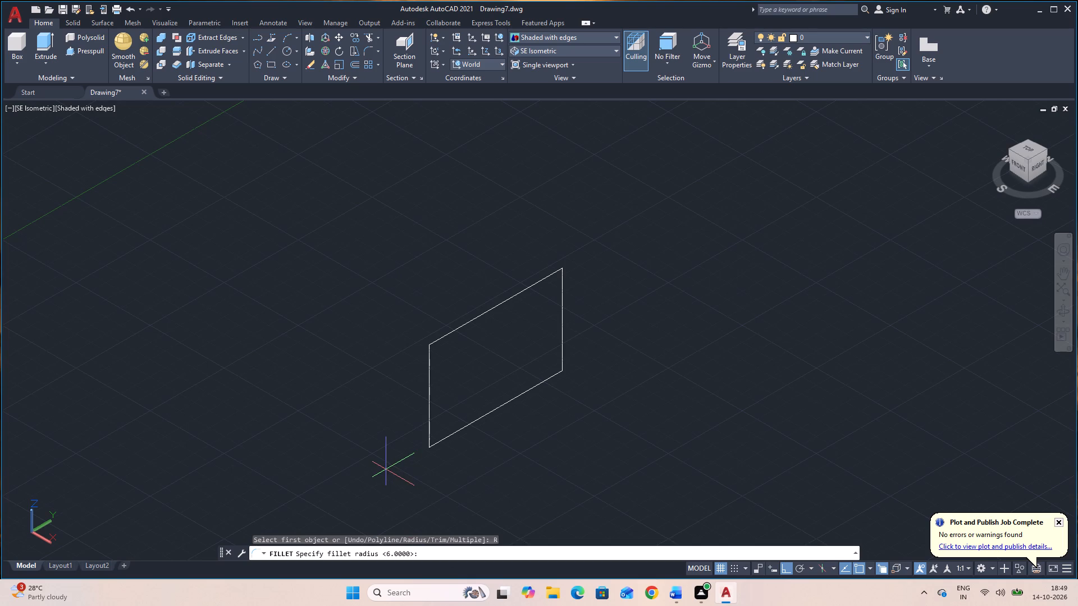
type("10")
key("Return")
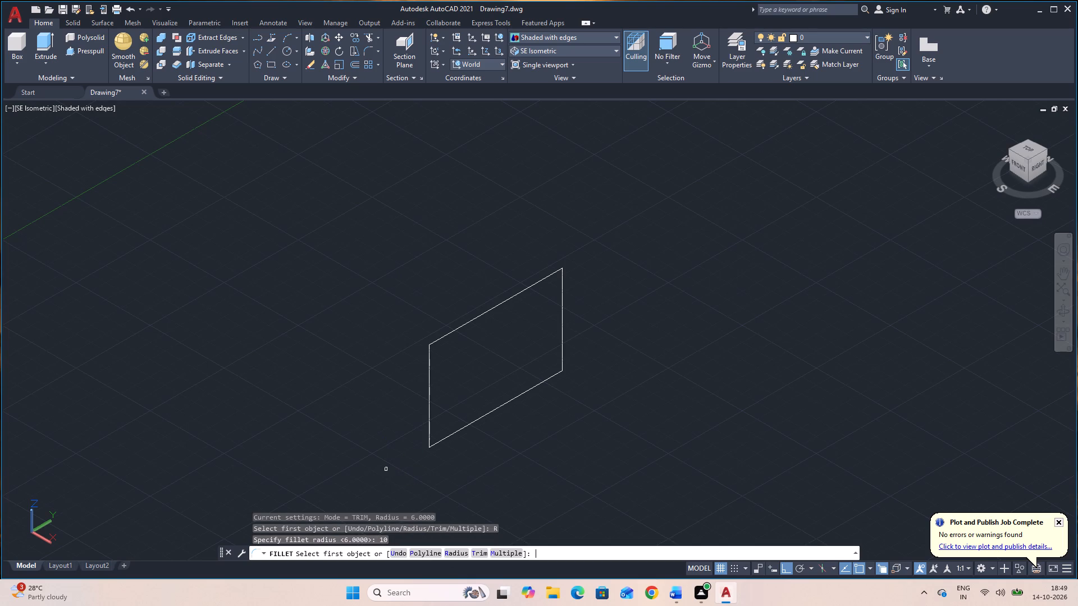
left_click(430, 375)
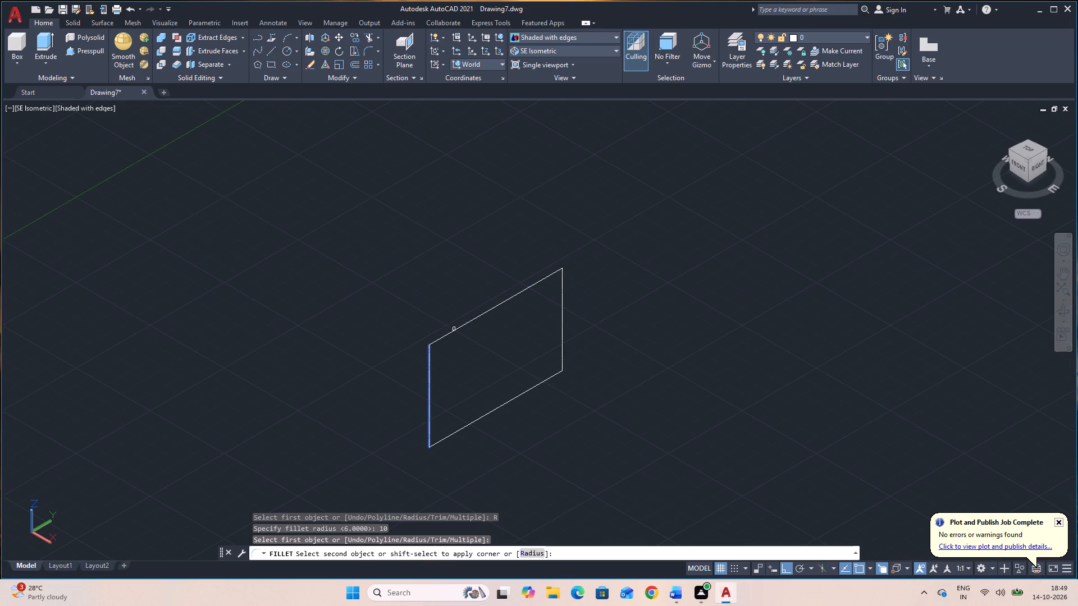
left_click(457, 332)
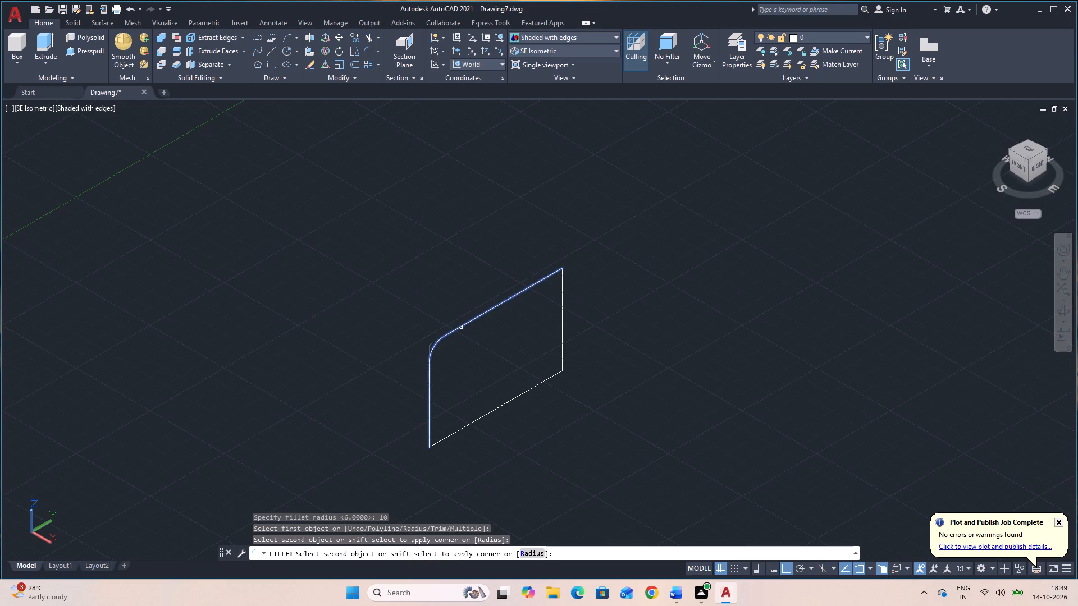
left_click(462, 328)
Fillet the profile's remaining square upper corner with a radius of 10.
key("space")
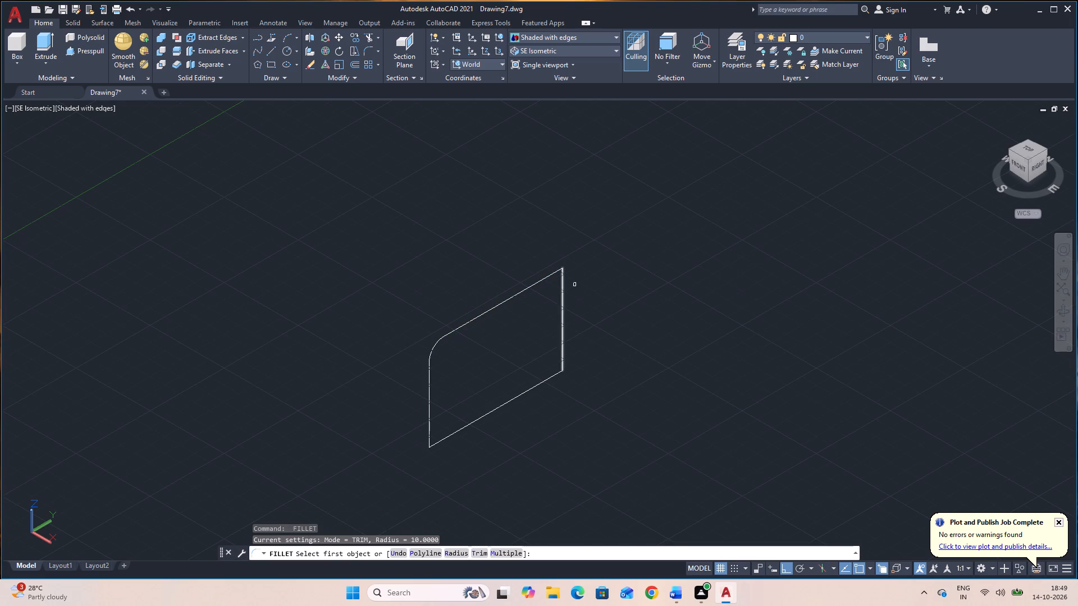
left_click(564, 296)
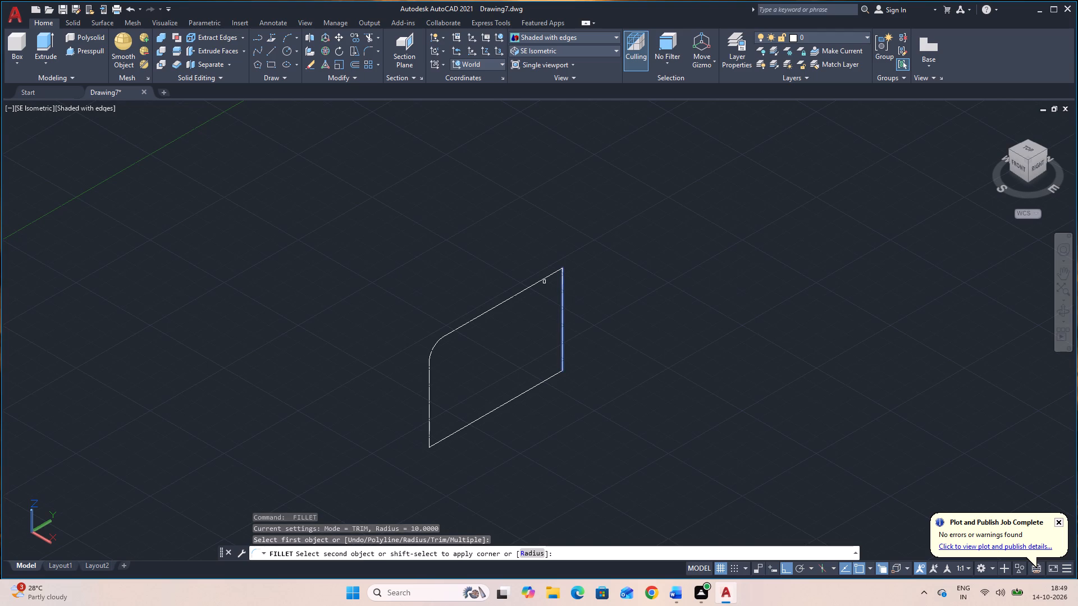
left_click(545, 280)
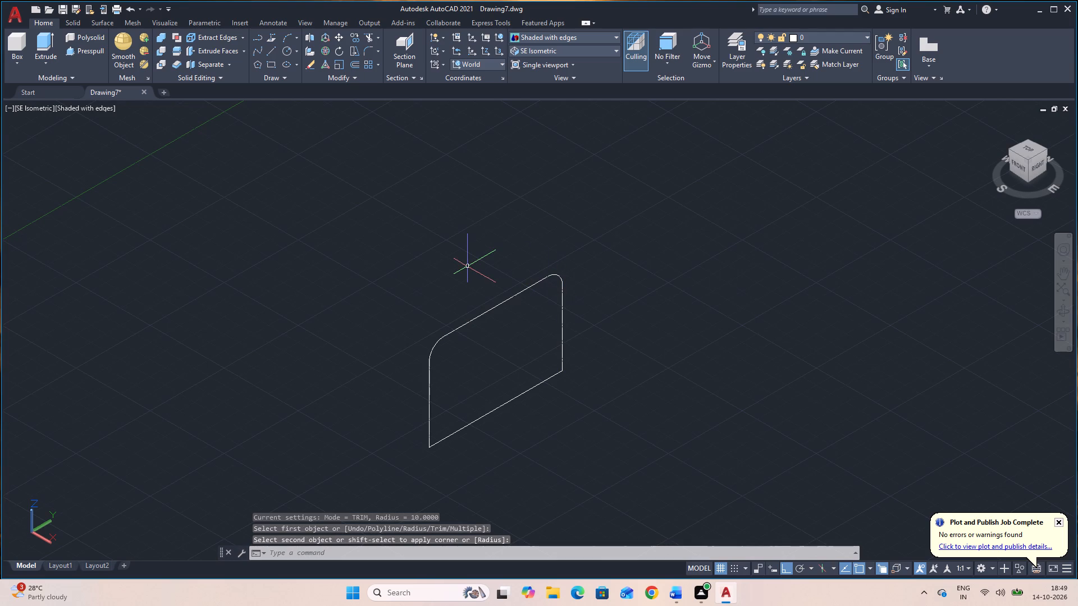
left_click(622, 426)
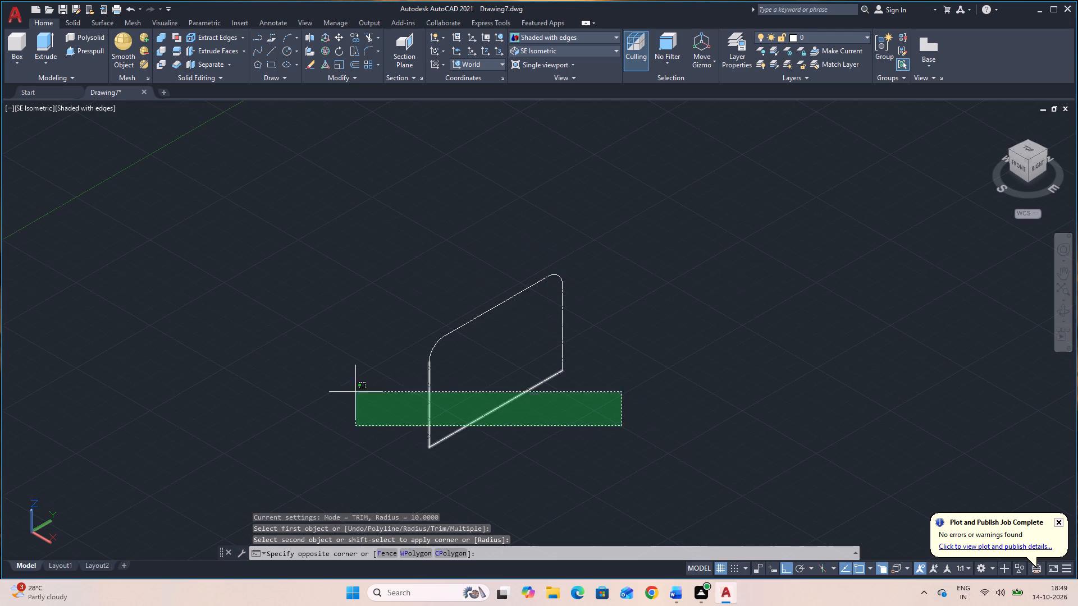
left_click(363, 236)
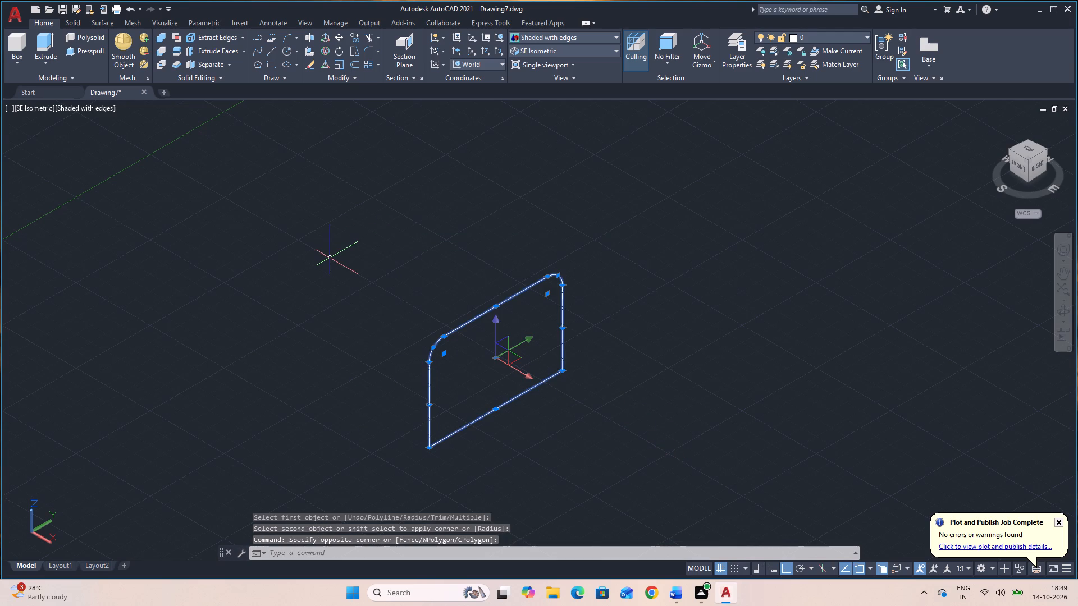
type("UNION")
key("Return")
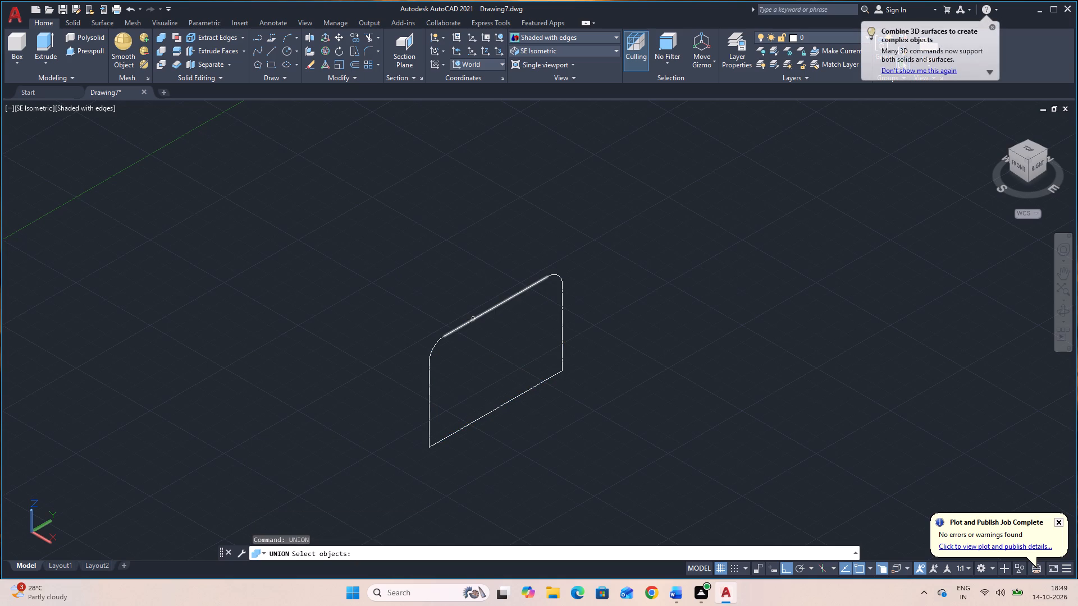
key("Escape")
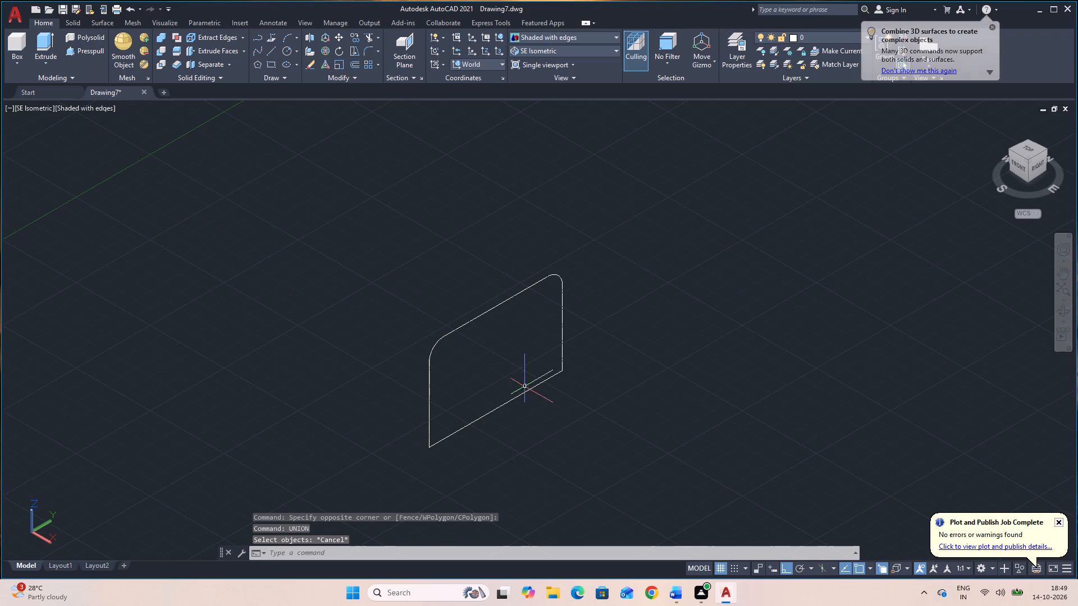
Join all the lines and fillet arcs of the upright profile into a single closed curve.
left_click(617, 438)
left_click(378, 216)
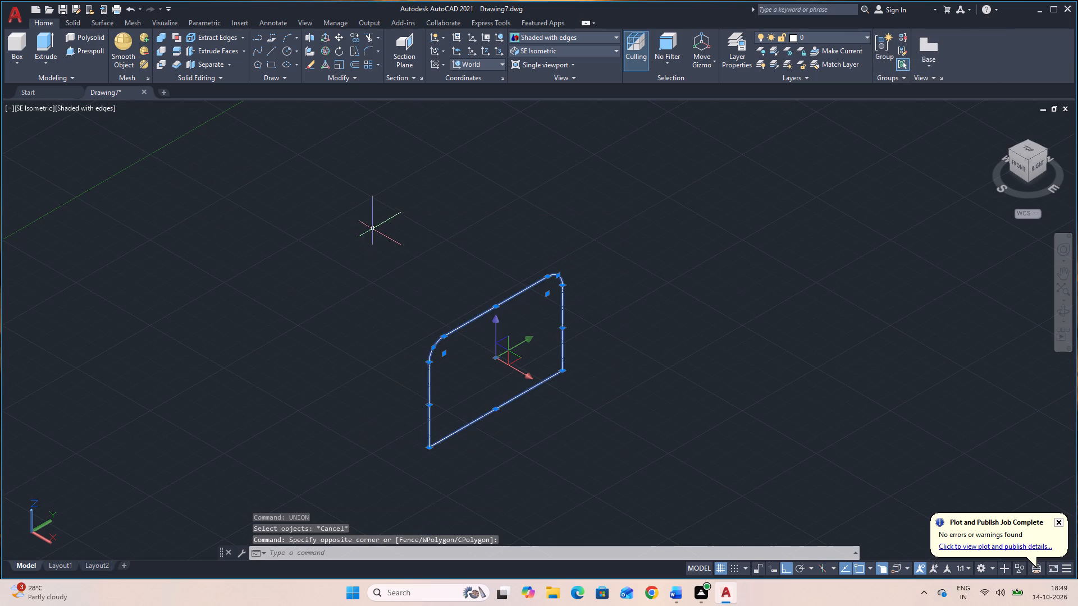
key("j")
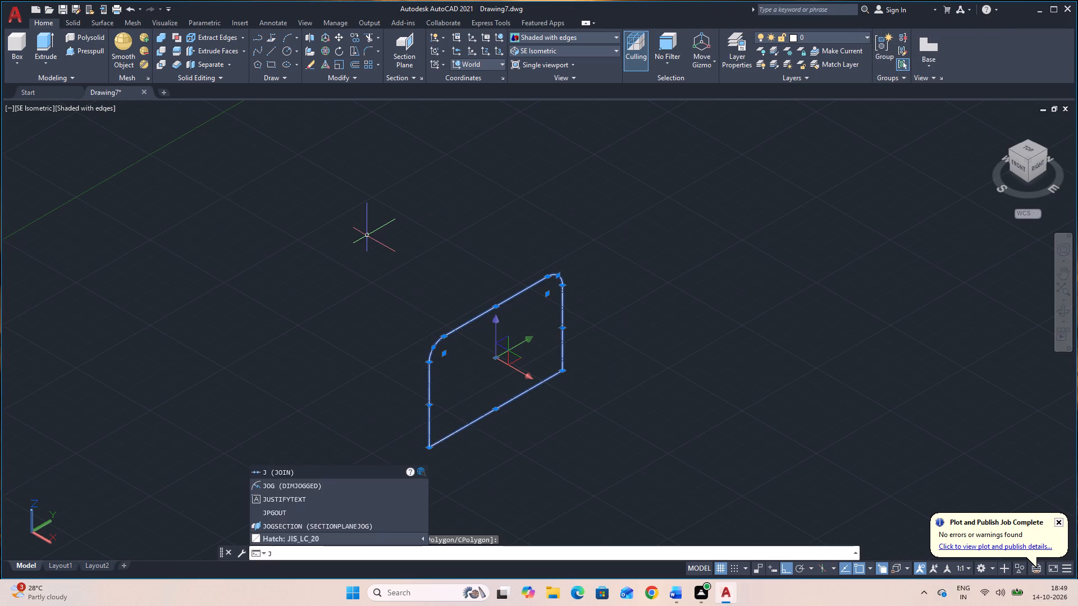
key("space")
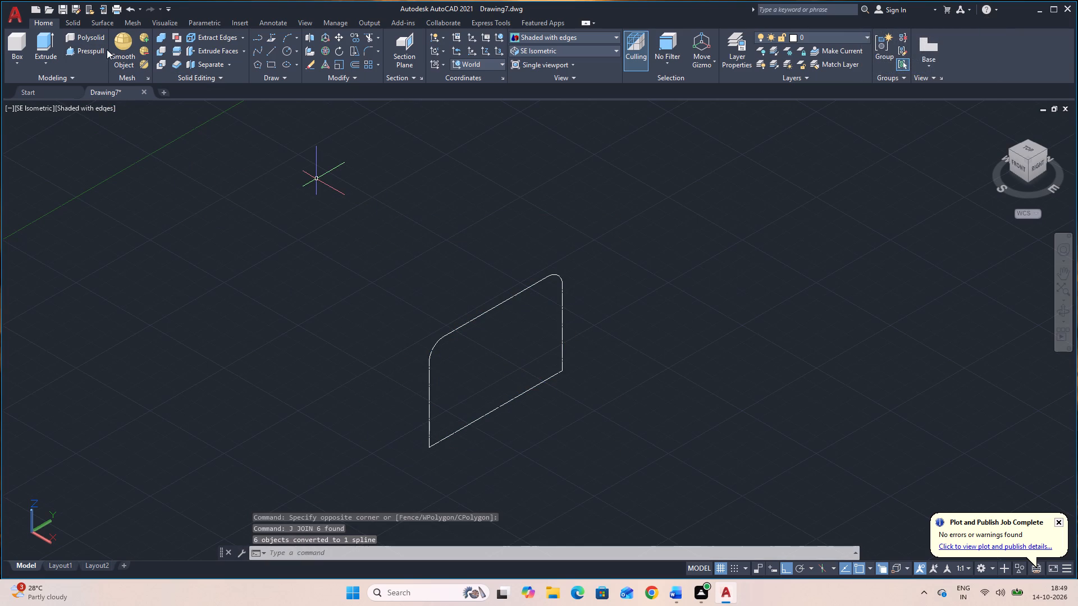
Presspull the joined profile 12 along the X axis into a solid plate.
left_click(89, 48)
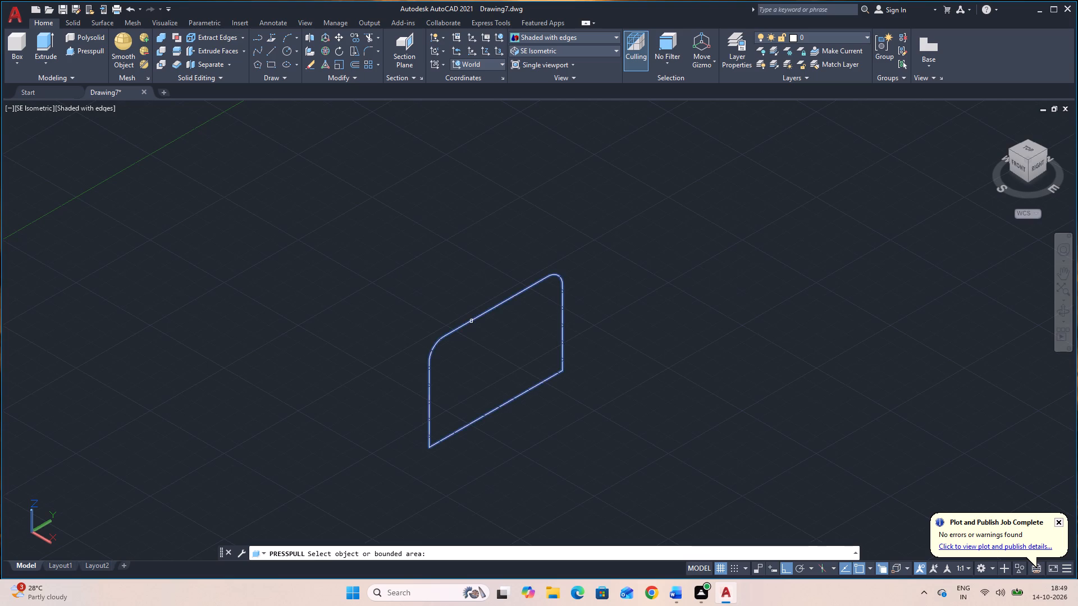
left_click(472, 322)
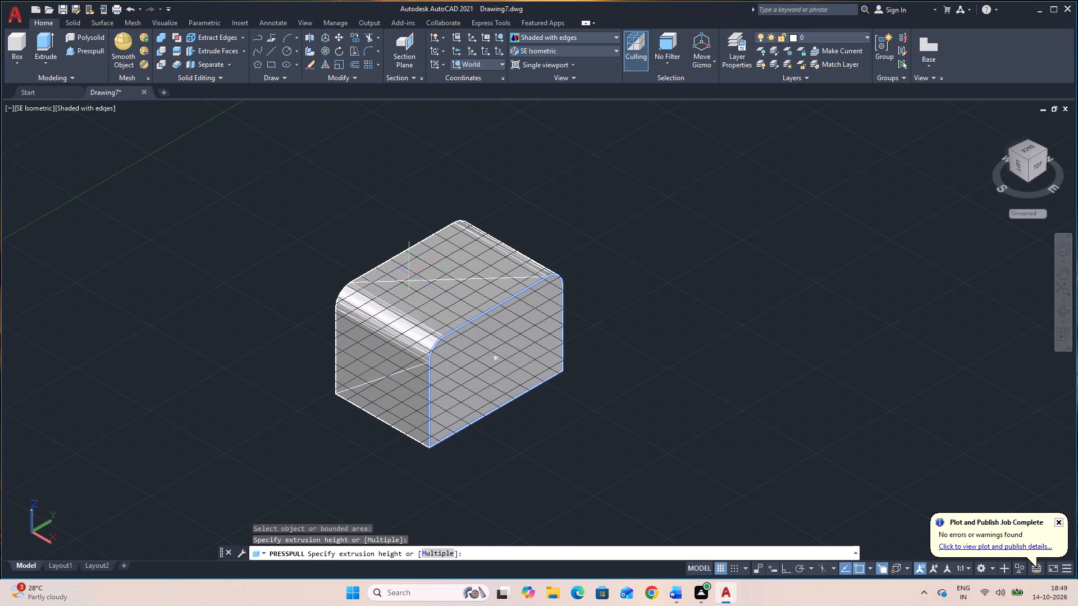
type("12")
key("Return")
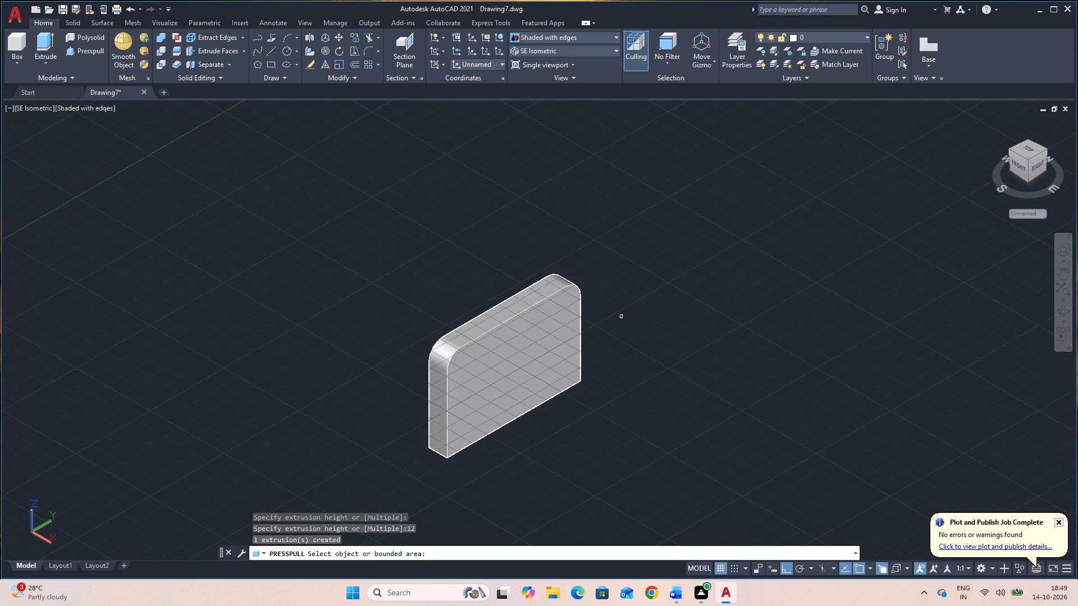
key("Escape")
Move the solid plate straight up along Z, clear of the profile curve it was made from.
left_click(551, 344)
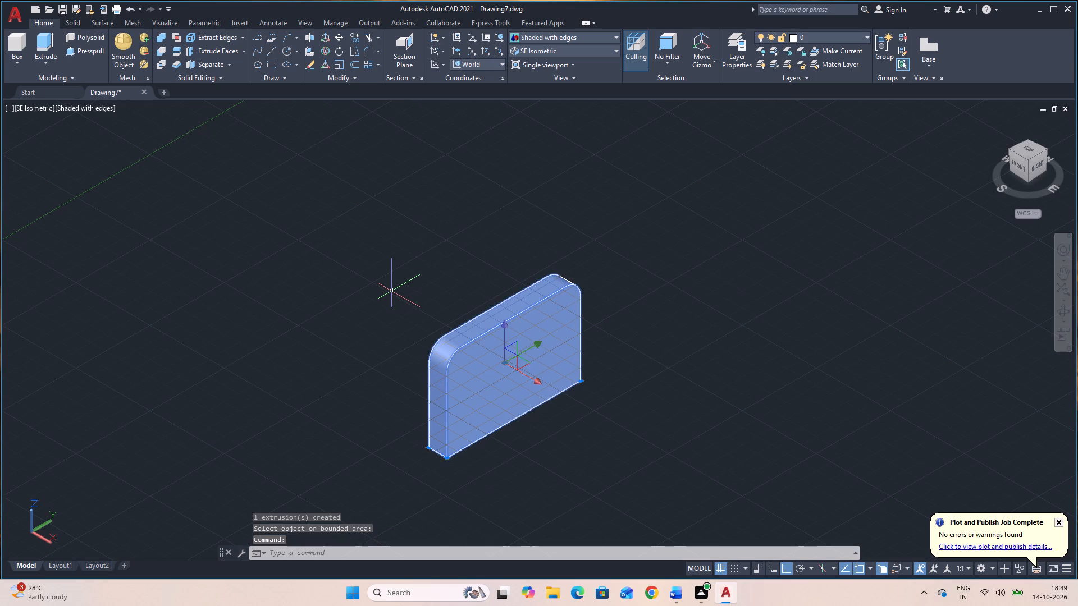
type("M")
key("space")
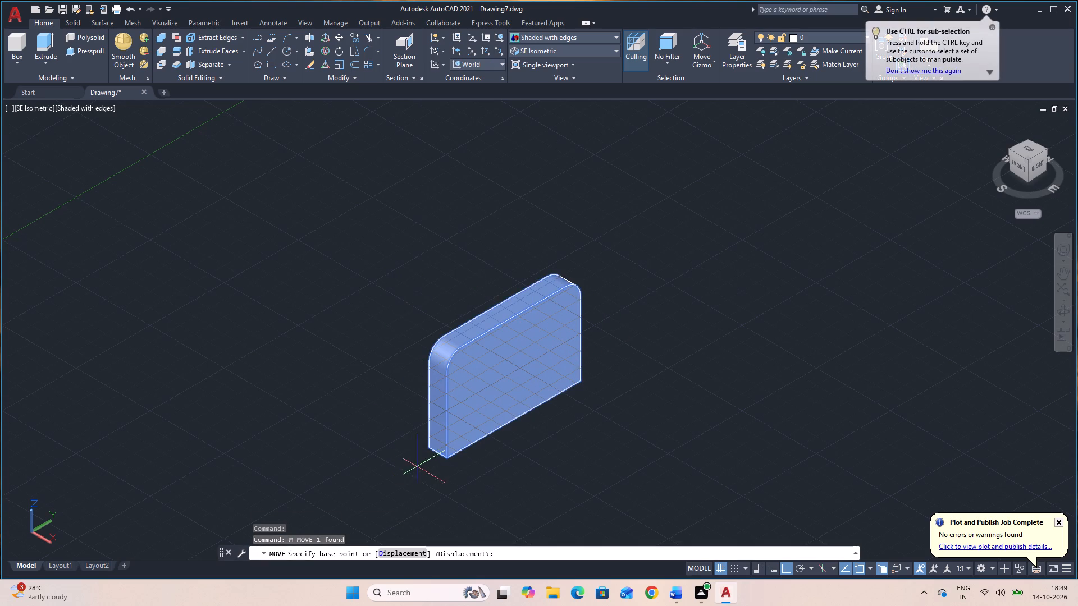
left_click(446, 460)
left_click(463, 309)
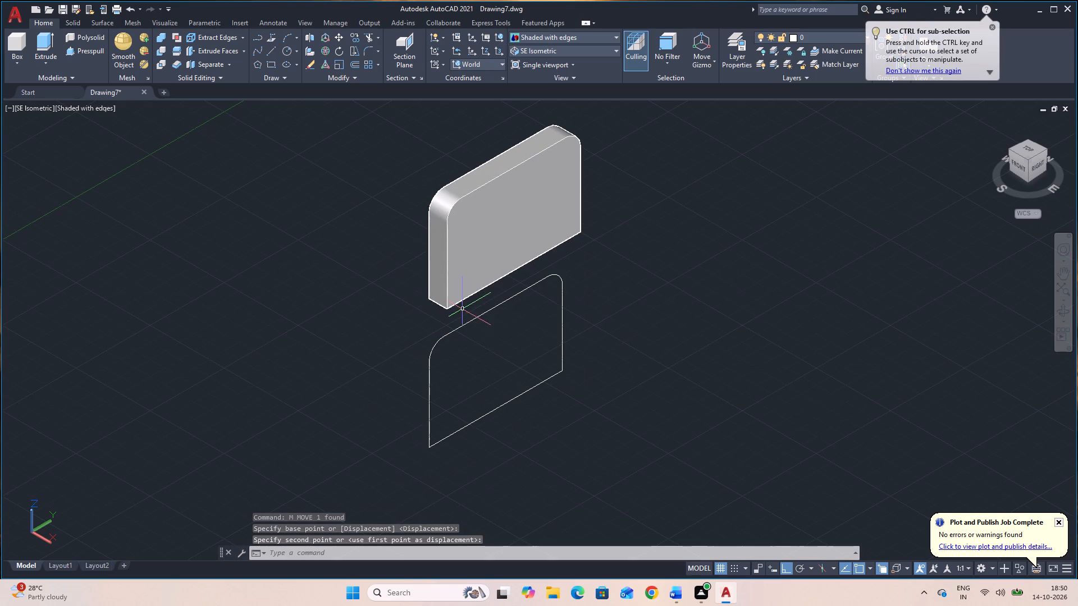
Delete the leftover profile curve below the plate.
left_click(584, 351)
left_click(566, 351)
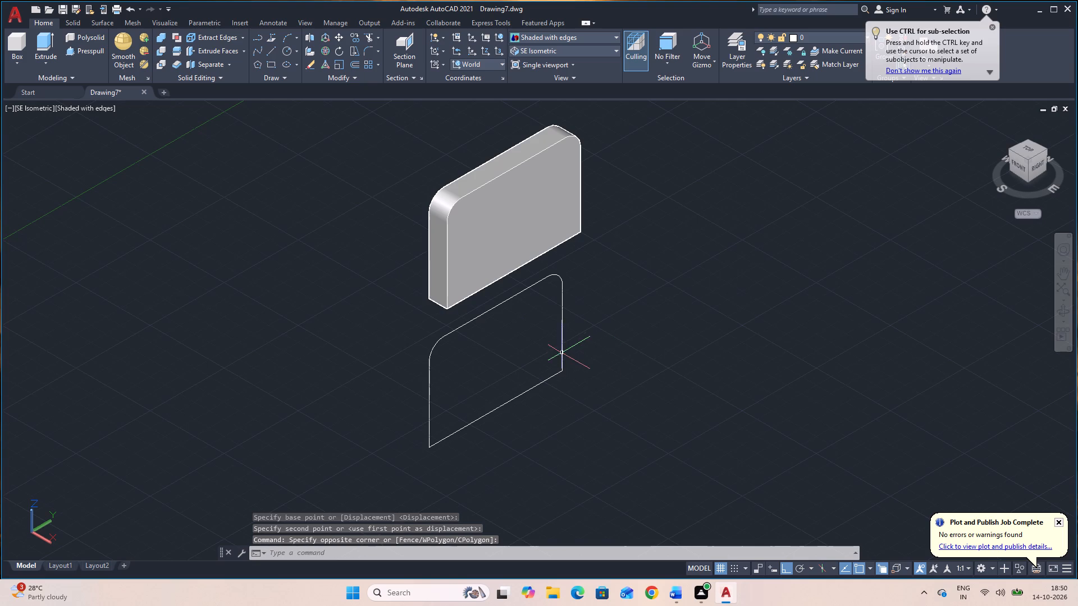
left_click(561, 353)
key("Delete")
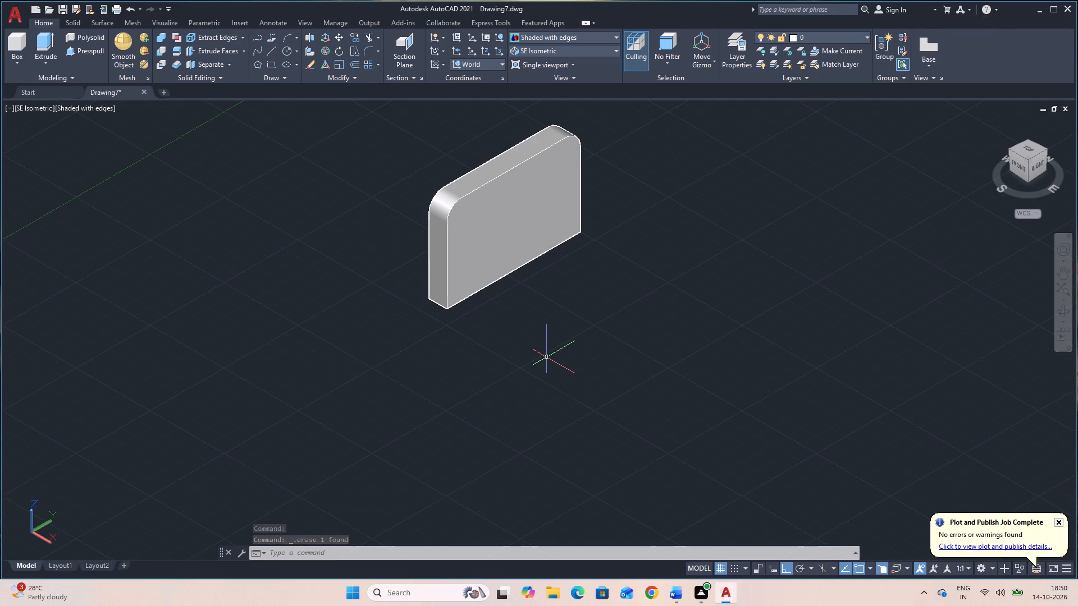
Create a cylinder centred on the midpoint of the plate's lower front edge, radius 22.55, with its axis endpoint 18 back through the plate along X.
middle_click_drag(570, 336, 543, 386)
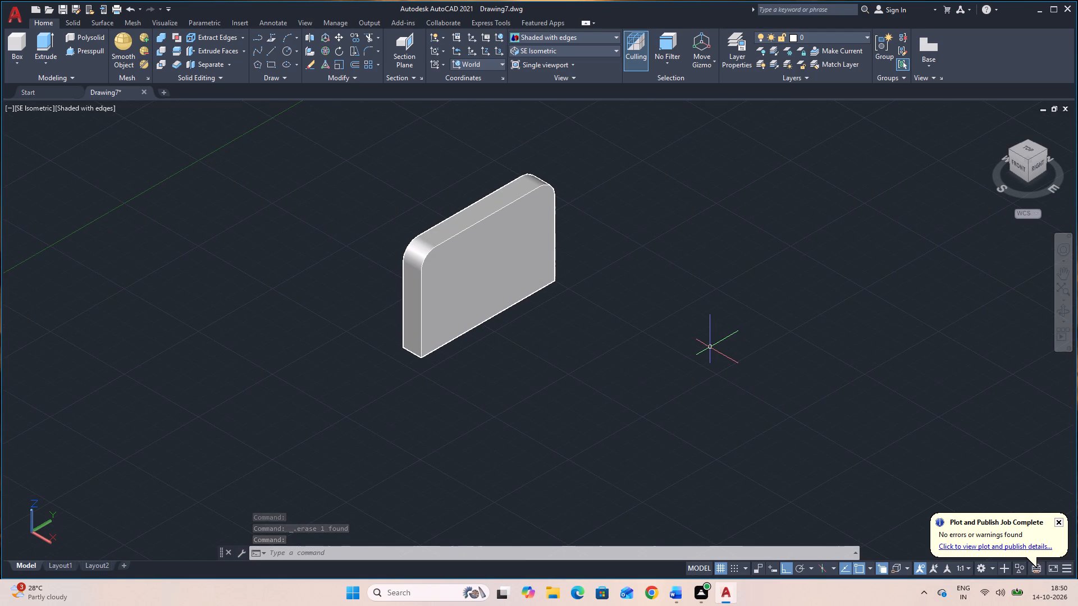
scroll(491, 281, "up", 2)
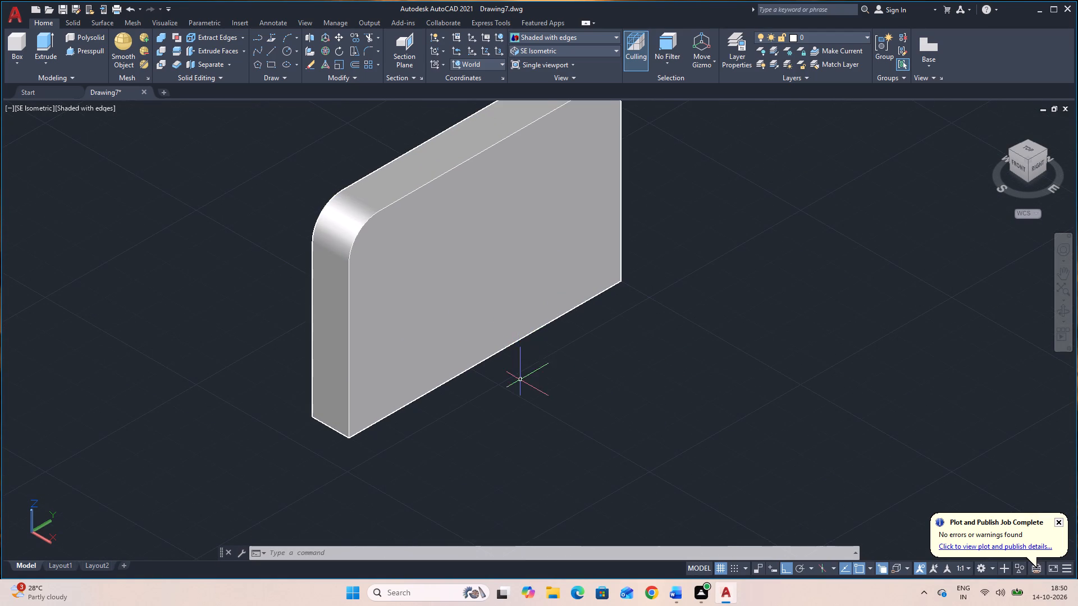
middle_click_drag(523, 382, 522, 415)
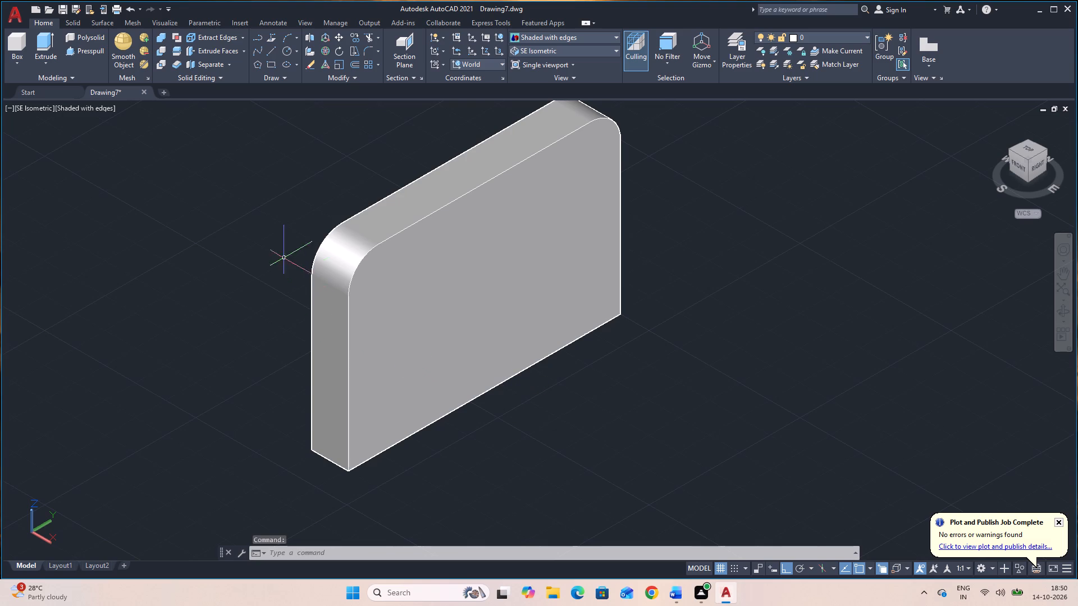
left_click(24, 58)
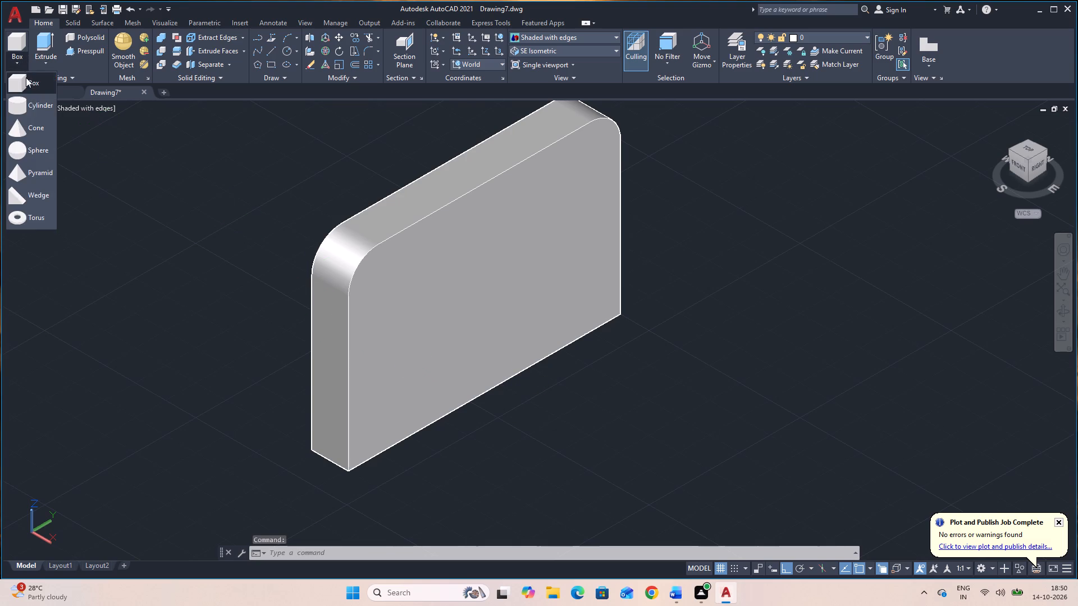
left_click(28, 102)
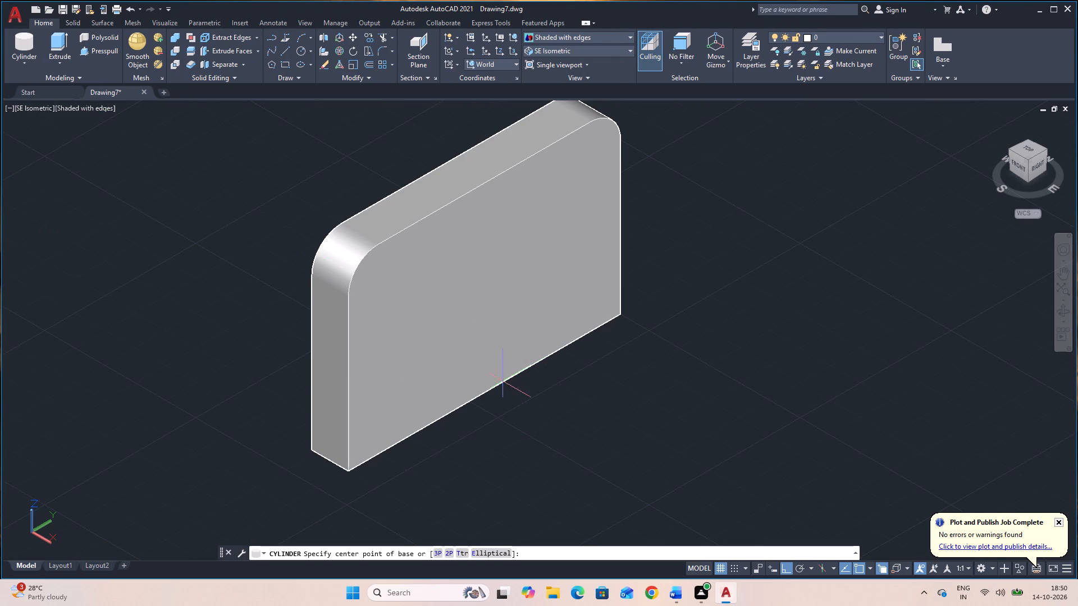
left_click(485, 394)
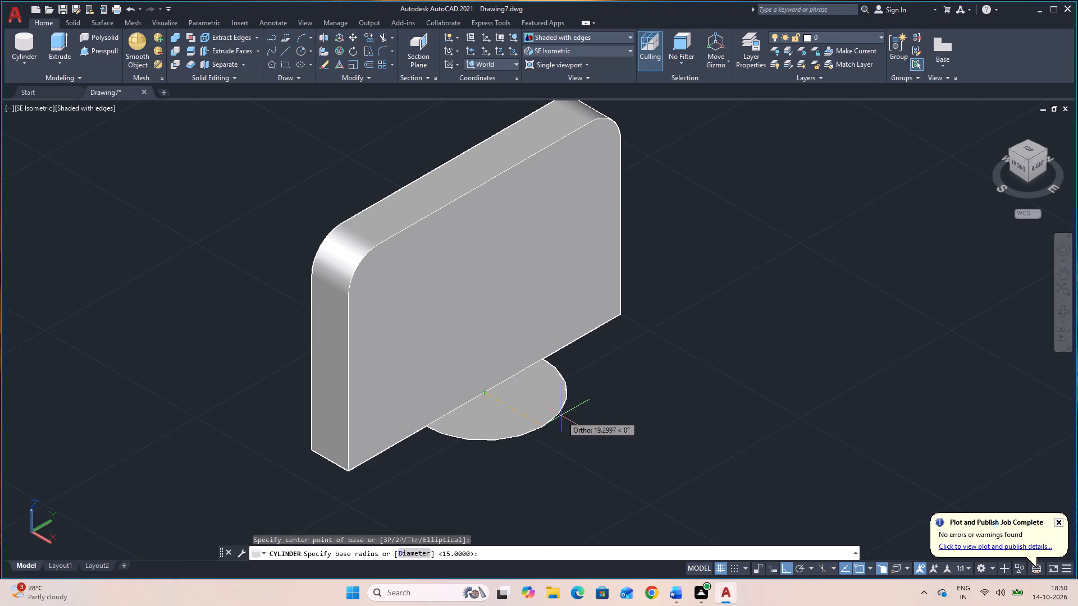
type("22.55")
key("Return")
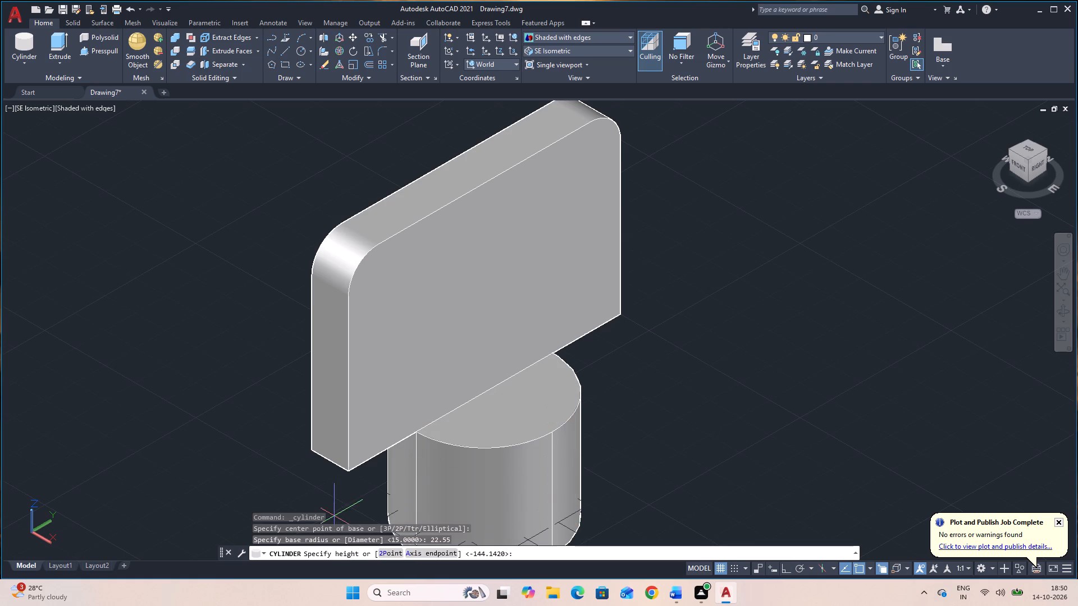
left_click(435, 550)
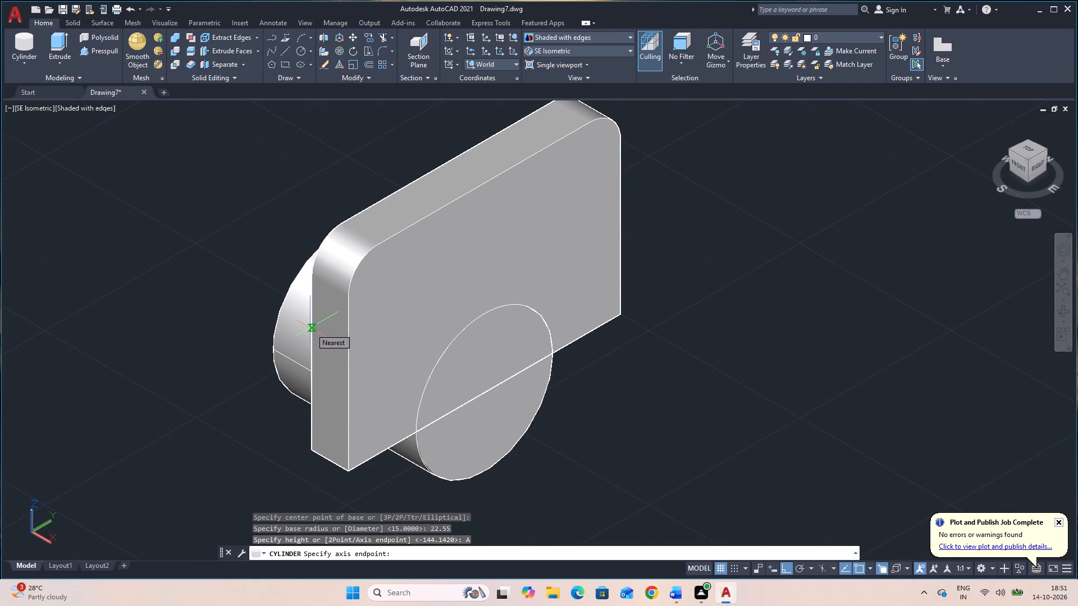
type("18")
key("Return")
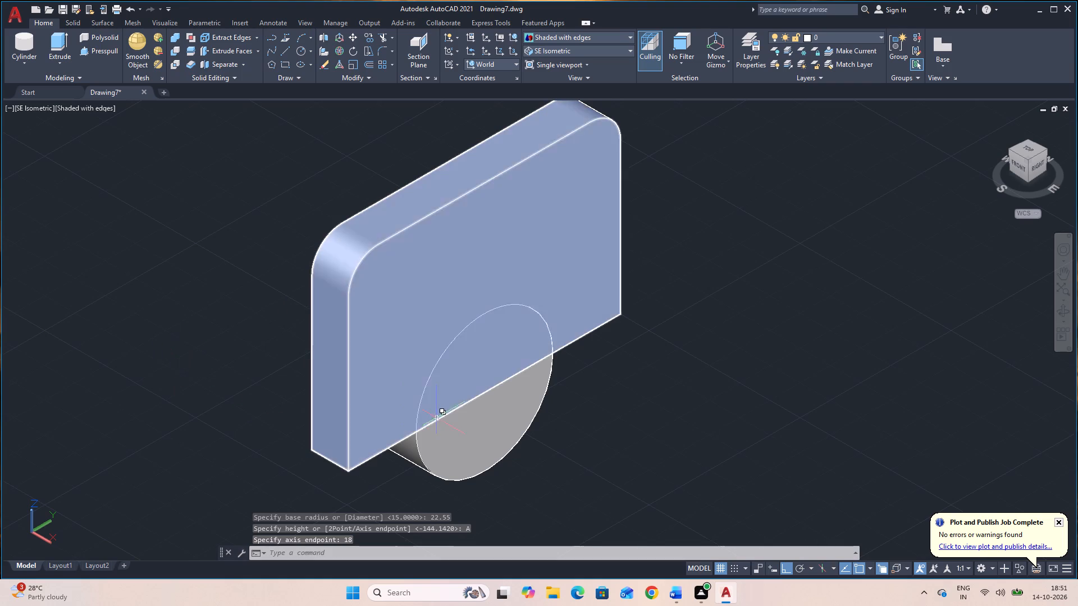
Move the cylinder 18 along X, outward from the plate's front face, using its front face centre as base point.
left_click(455, 451)
type("M")
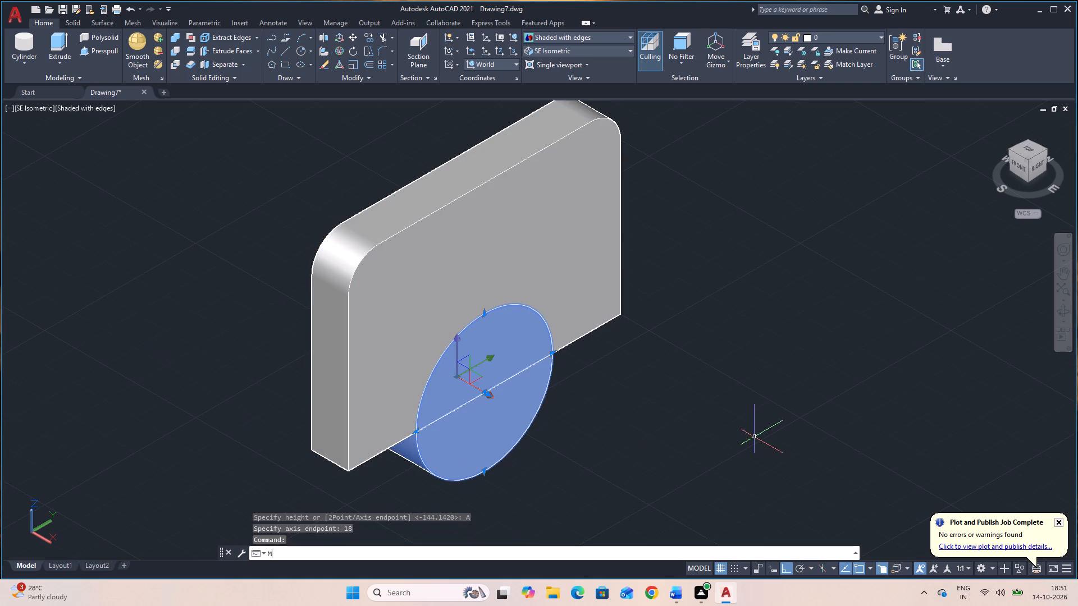
key("space")
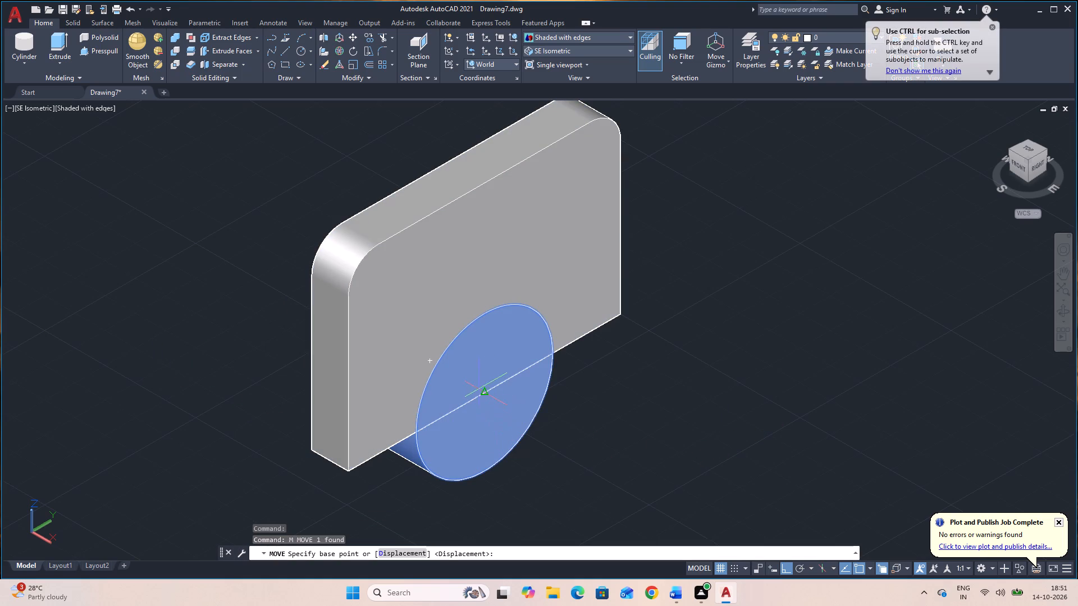
left_click(485, 393)
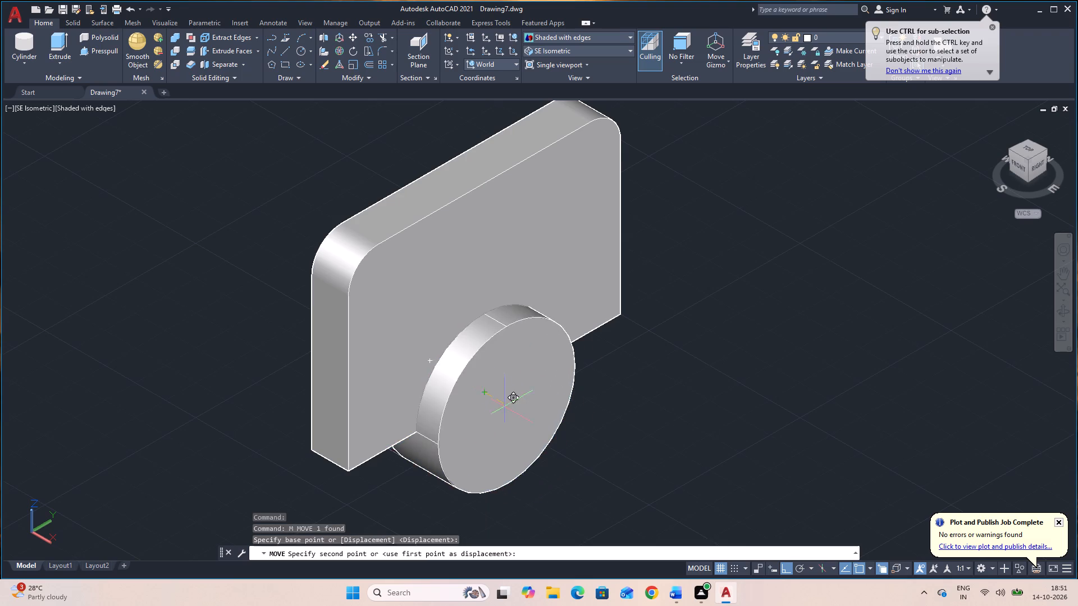
type("18")
key("Return")
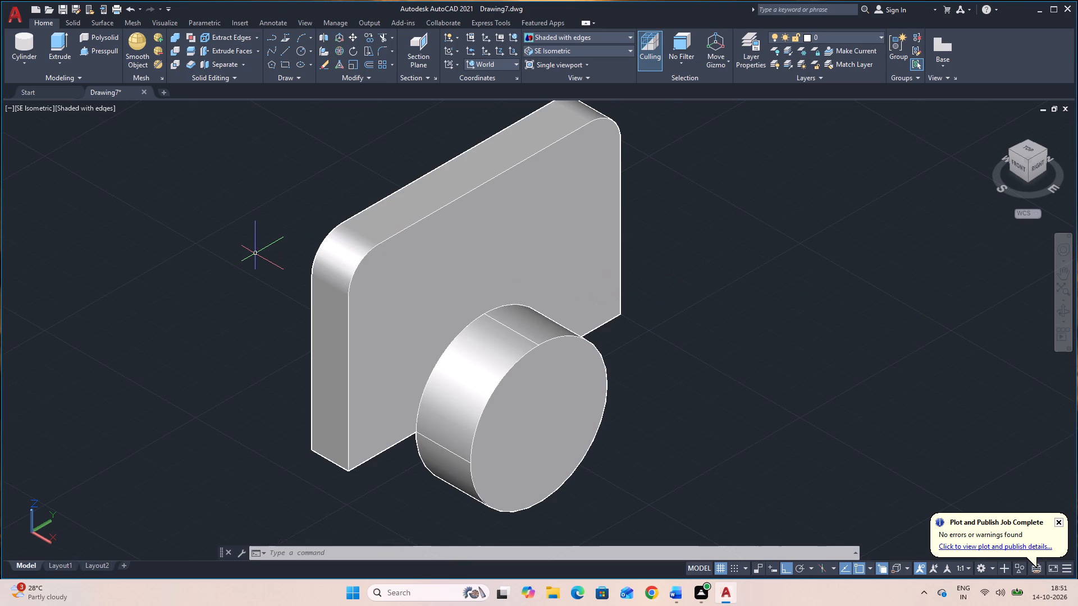
Draw connected lines from the midpoint of the plate's upper front edge: 45 along negative Y, 24 down, then to the large cylinder's rear side quadrant.
type("L")
key("space")
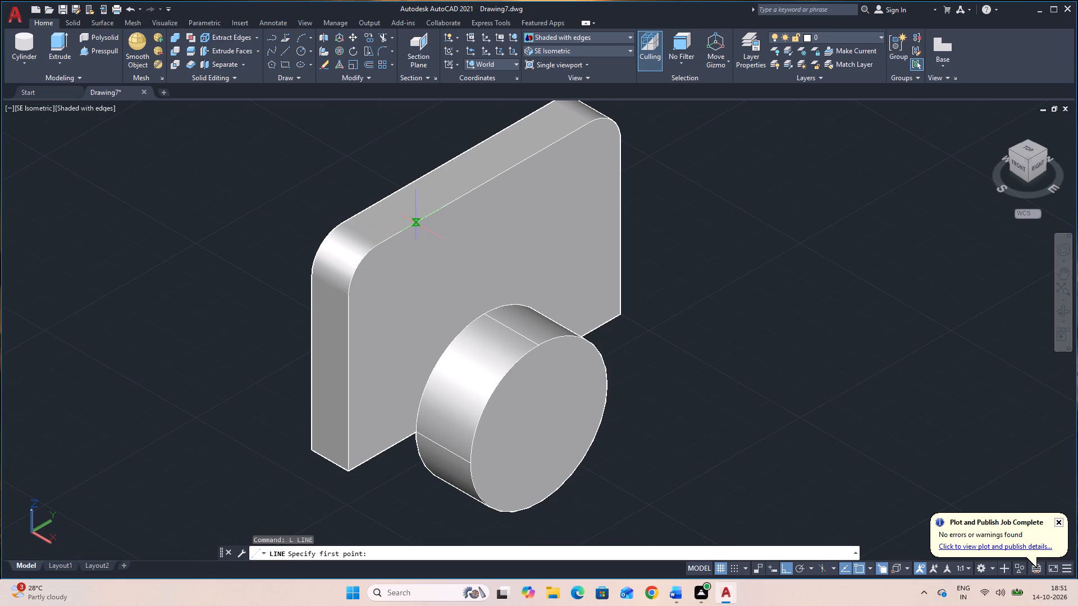
left_click(486, 183)
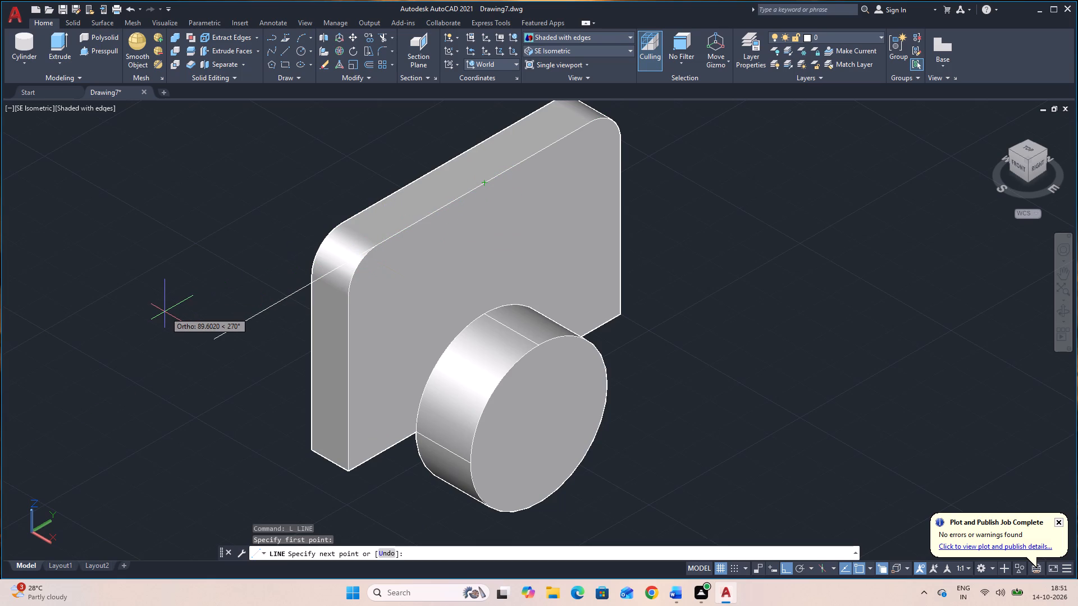
type("45")
key("Return")
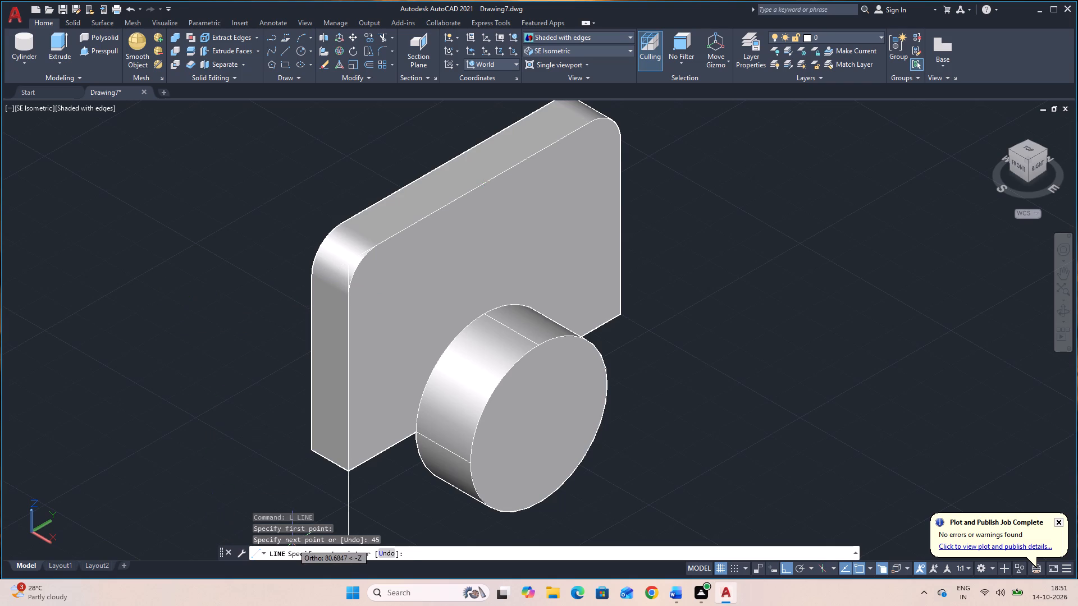
type("24")
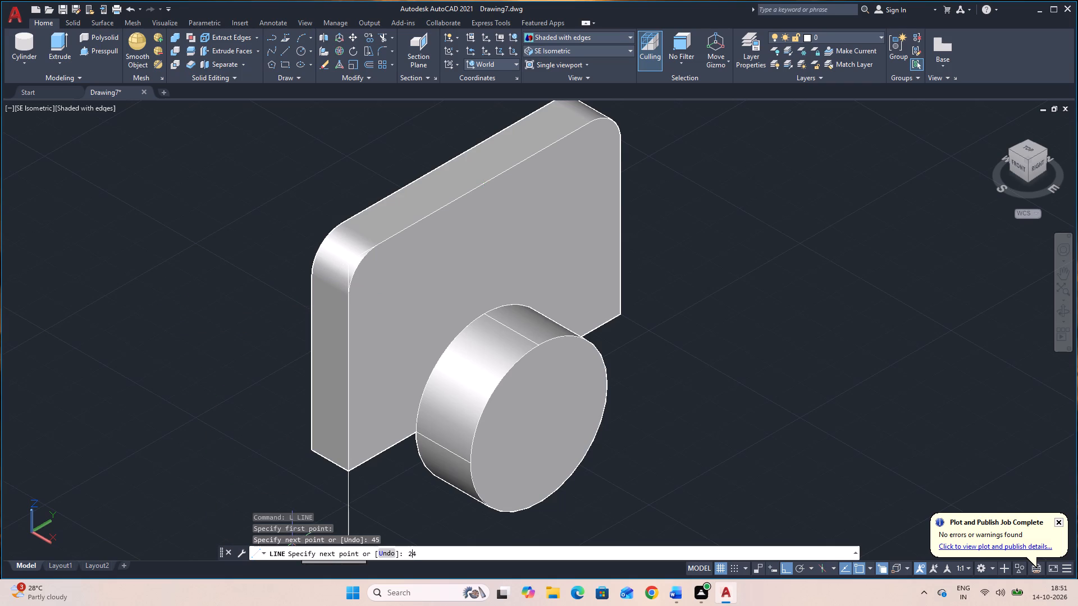
key("Return")
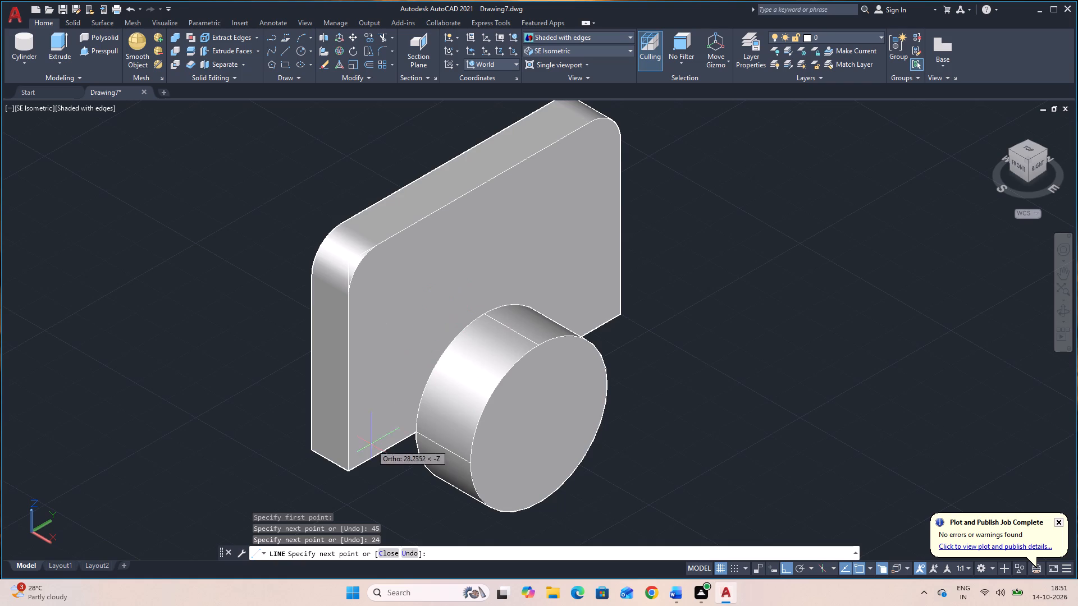
right_click(390, 446, "shift")
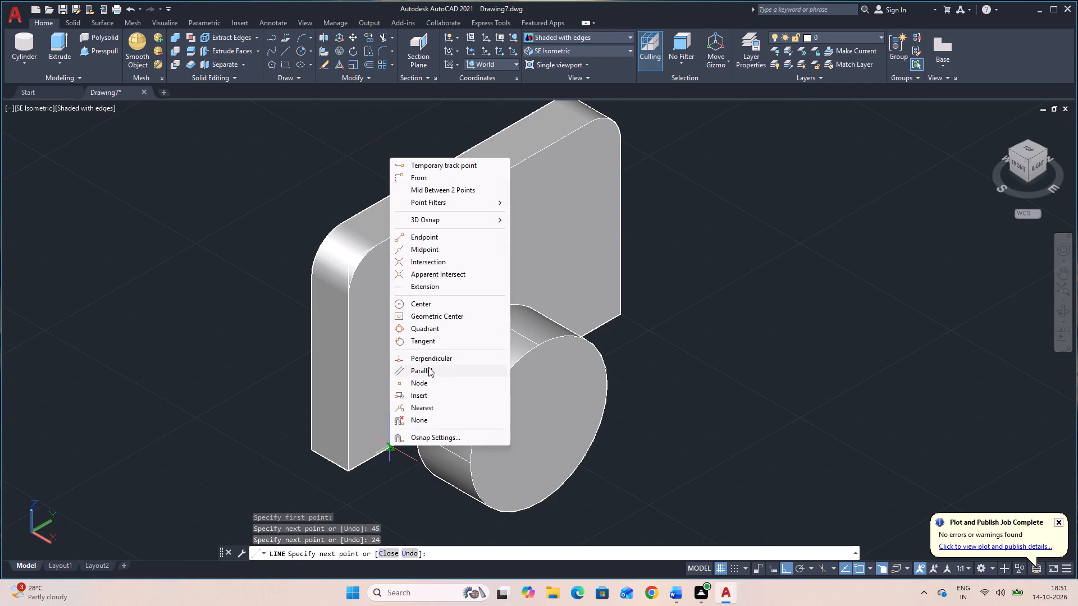
left_click(421, 328)
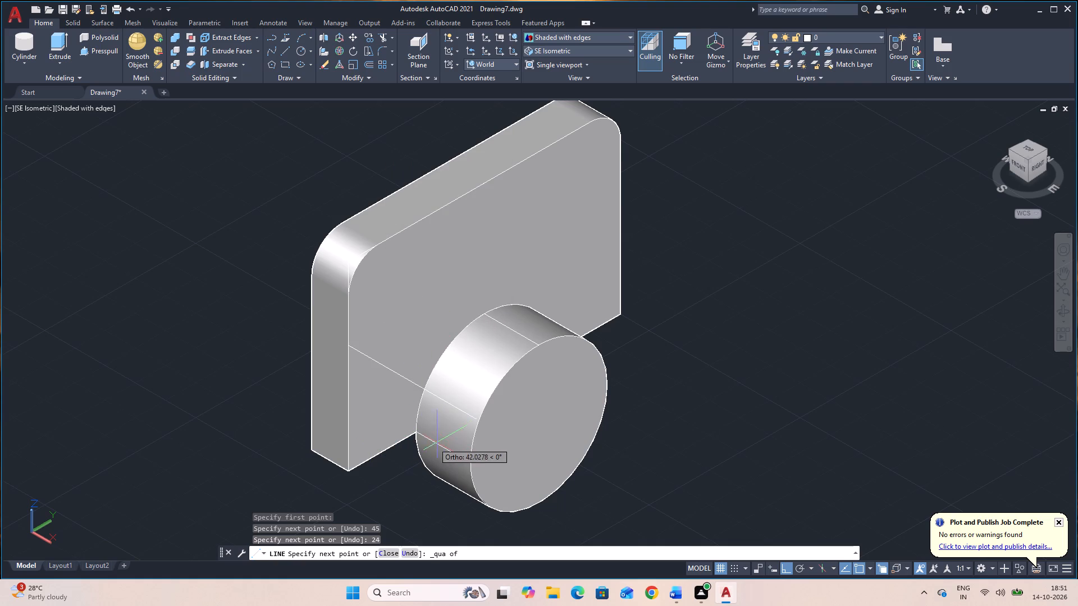
left_click(416, 434)
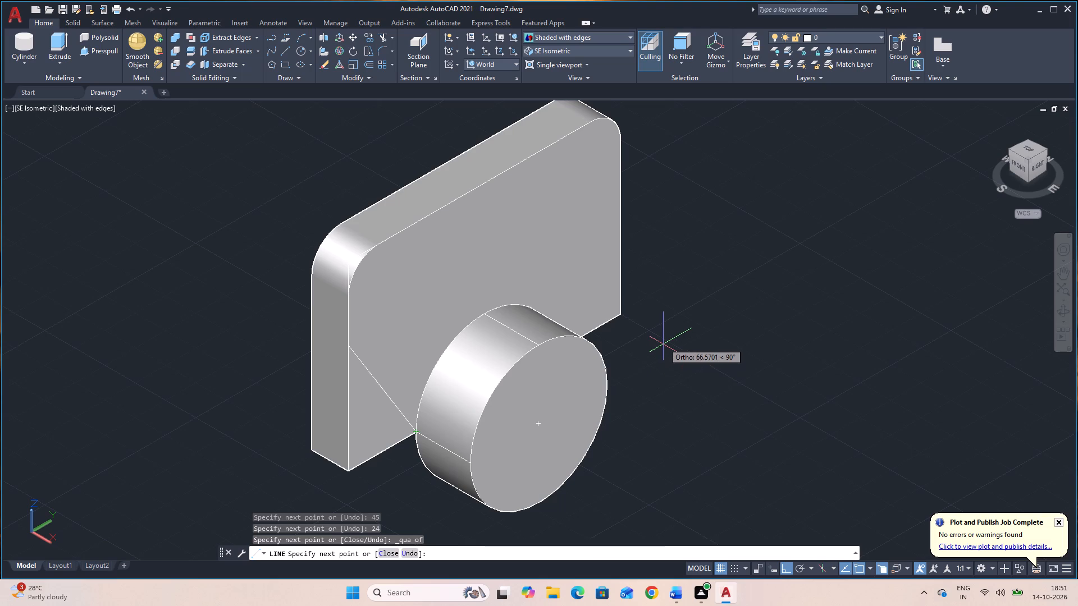
key("Escape")
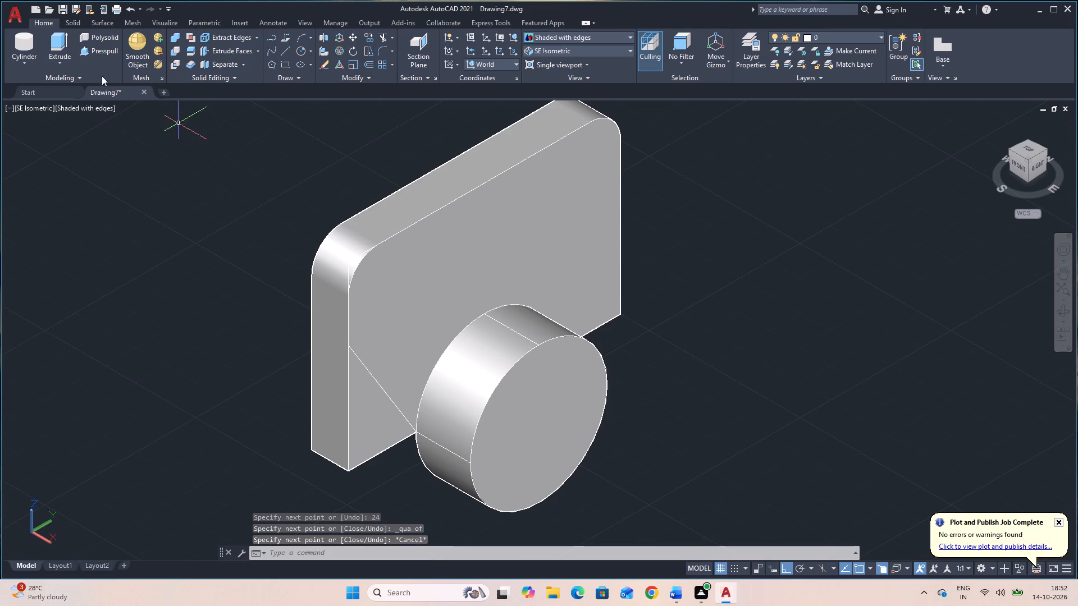
Presspull the triangular area below the sloping line back through the plate to cut off its lower corner.
left_click(103, 49)
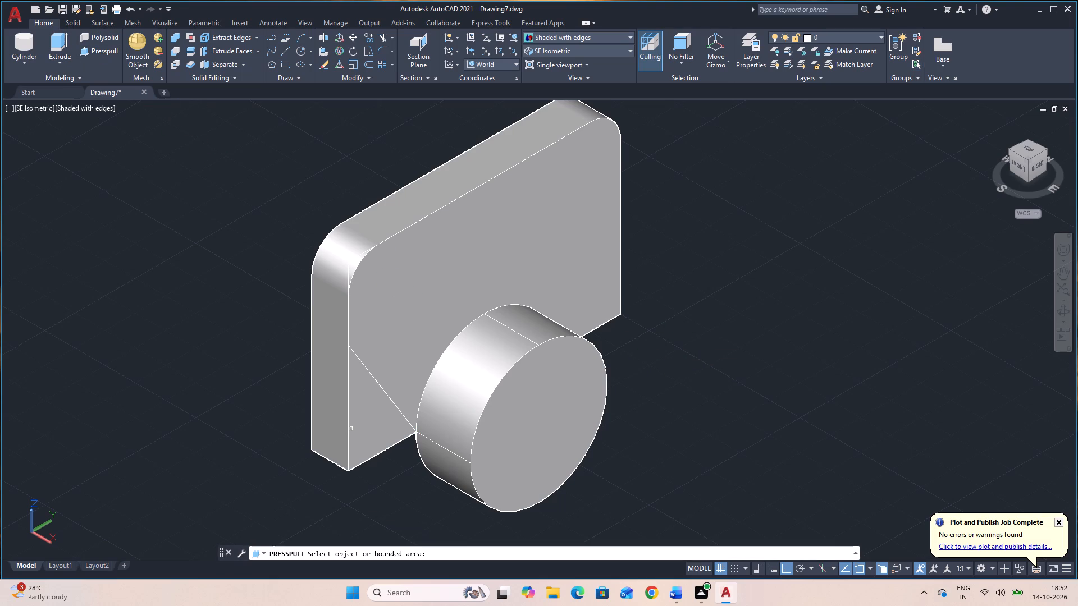
left_click(361, 434)
left_click(219, 336)
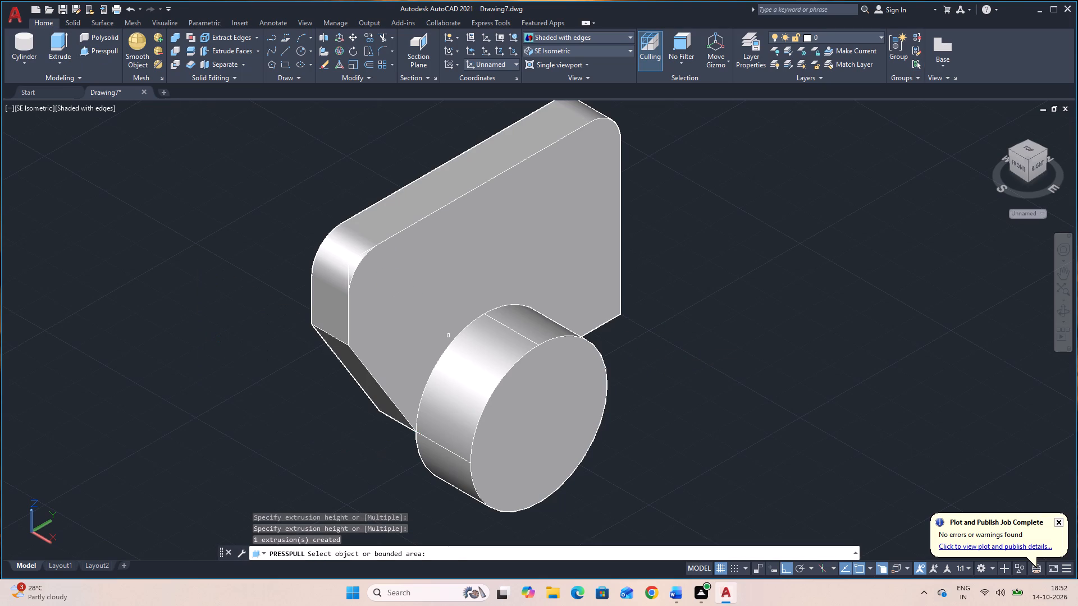
key("Escape")
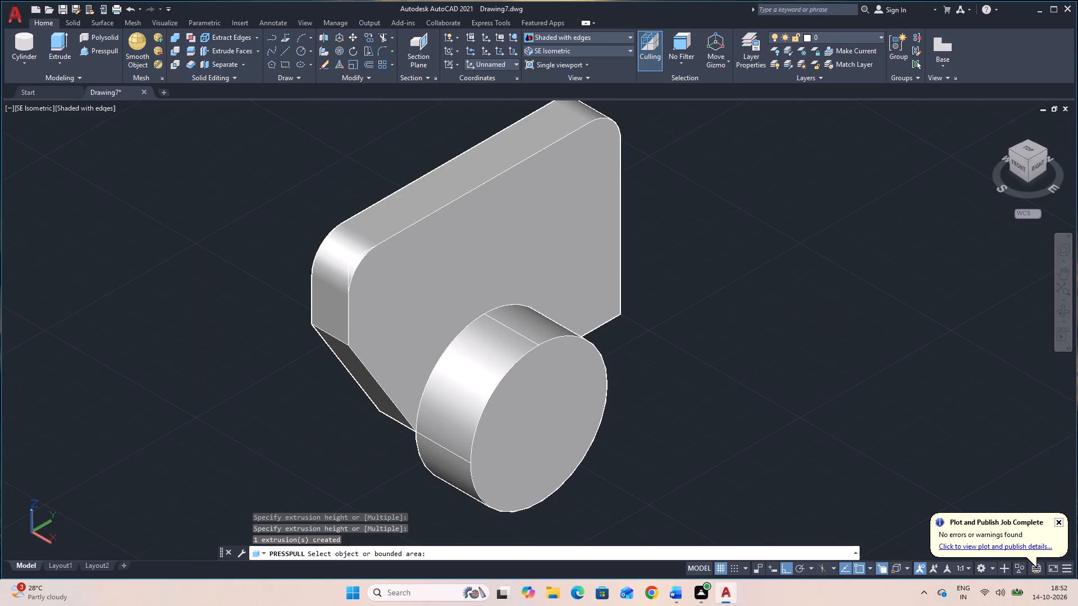
Create a cylinder of radius 12 centred on the large cylinder's front face, with its axis endpoint 30 back along negative X.
left_click(19, 41)
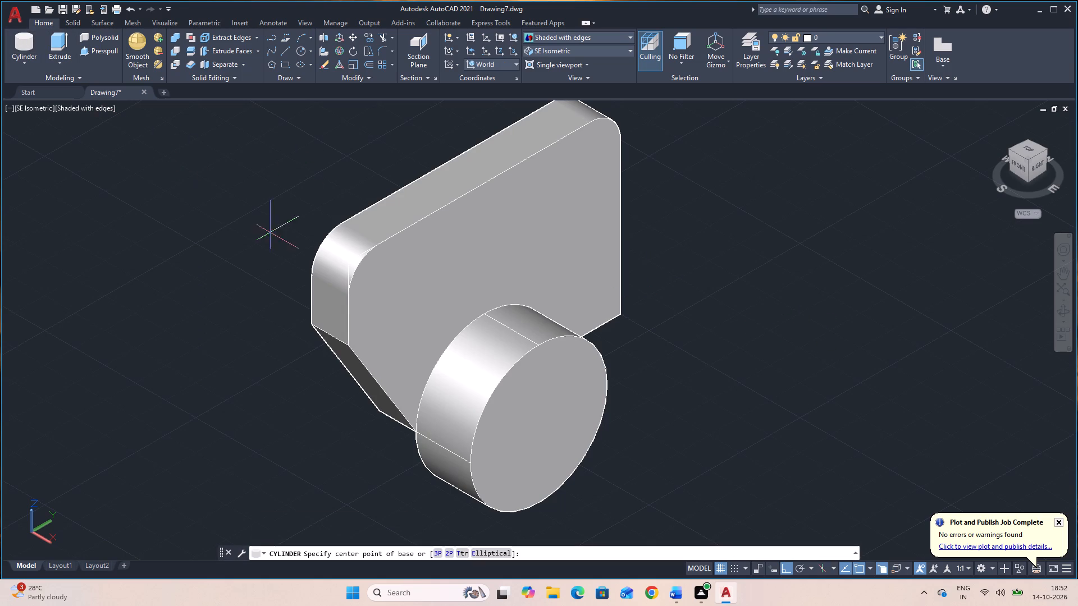
left_click(539, 426)
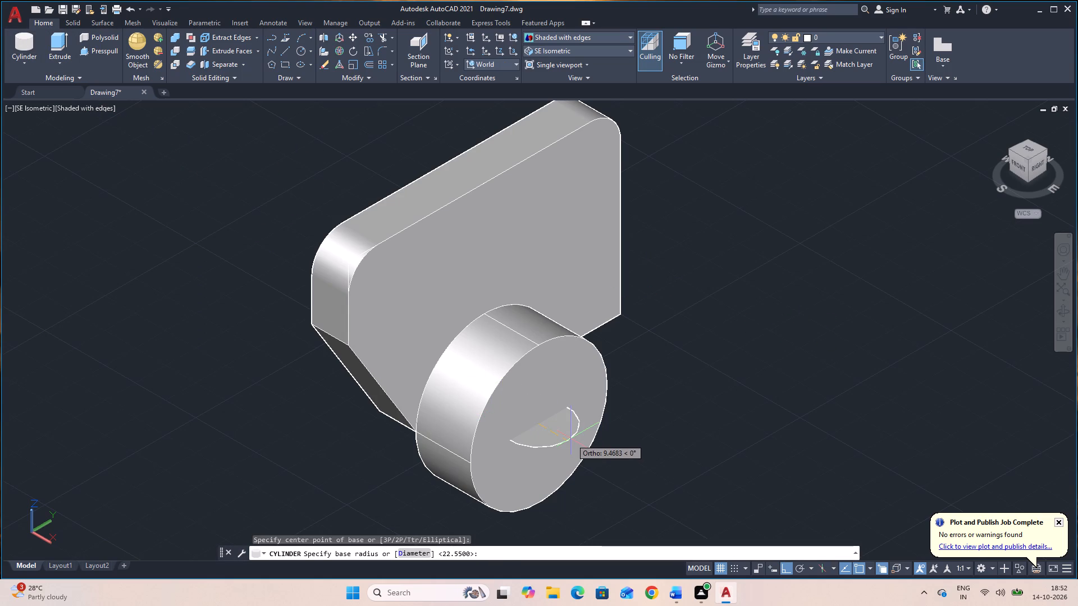
type("12")
key("Return")
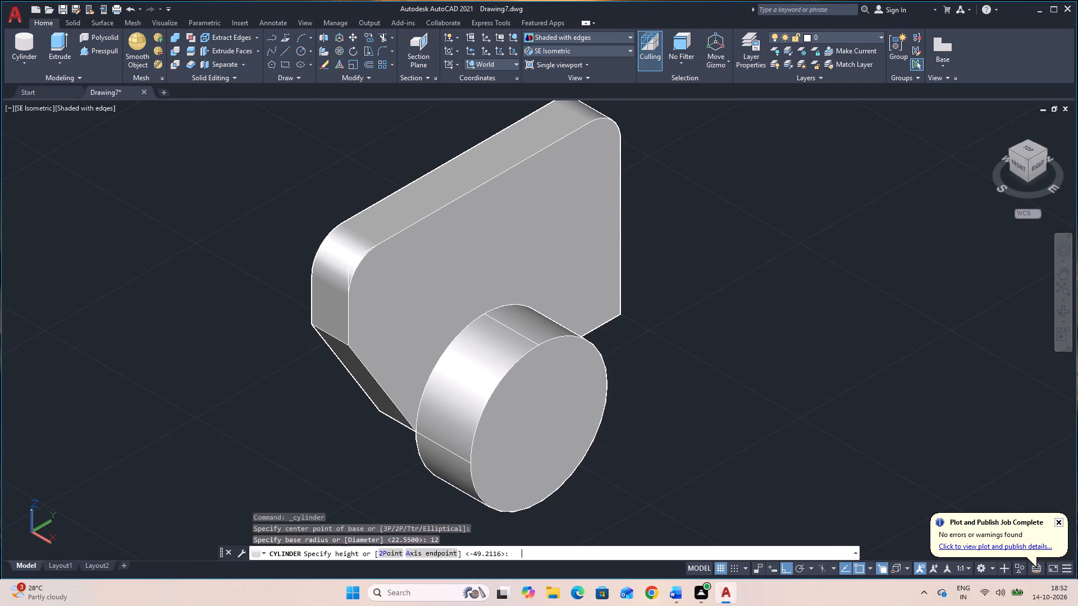
left_click(431, 551)
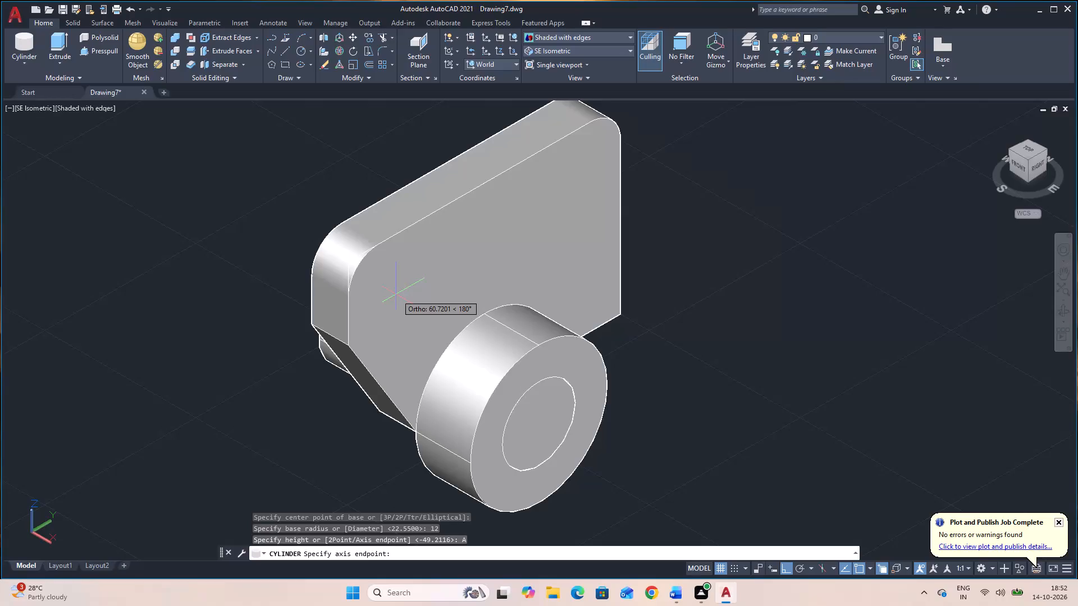
type("30")
key("Return")
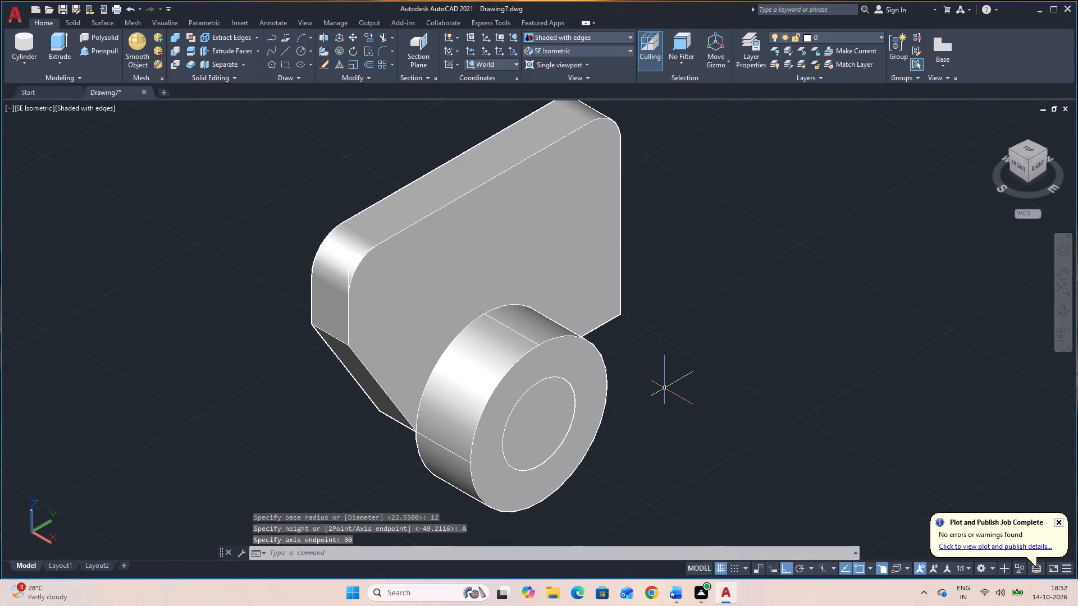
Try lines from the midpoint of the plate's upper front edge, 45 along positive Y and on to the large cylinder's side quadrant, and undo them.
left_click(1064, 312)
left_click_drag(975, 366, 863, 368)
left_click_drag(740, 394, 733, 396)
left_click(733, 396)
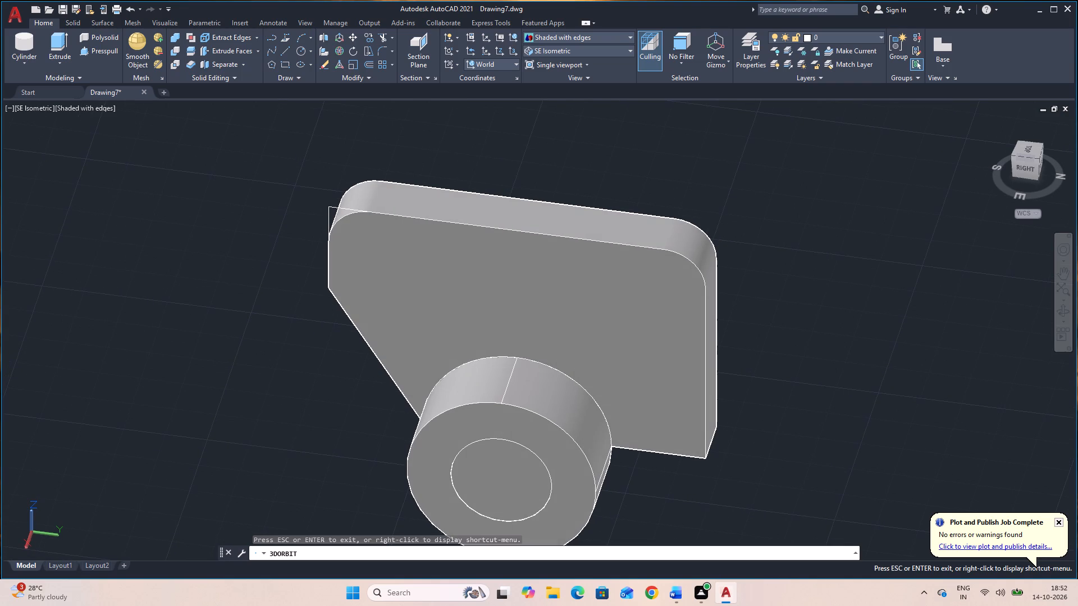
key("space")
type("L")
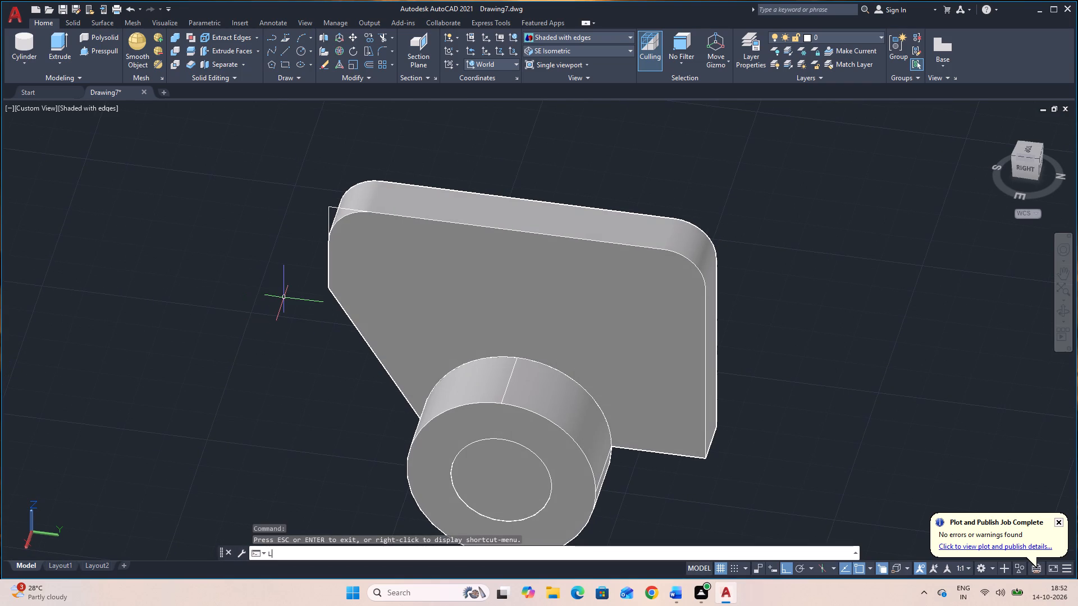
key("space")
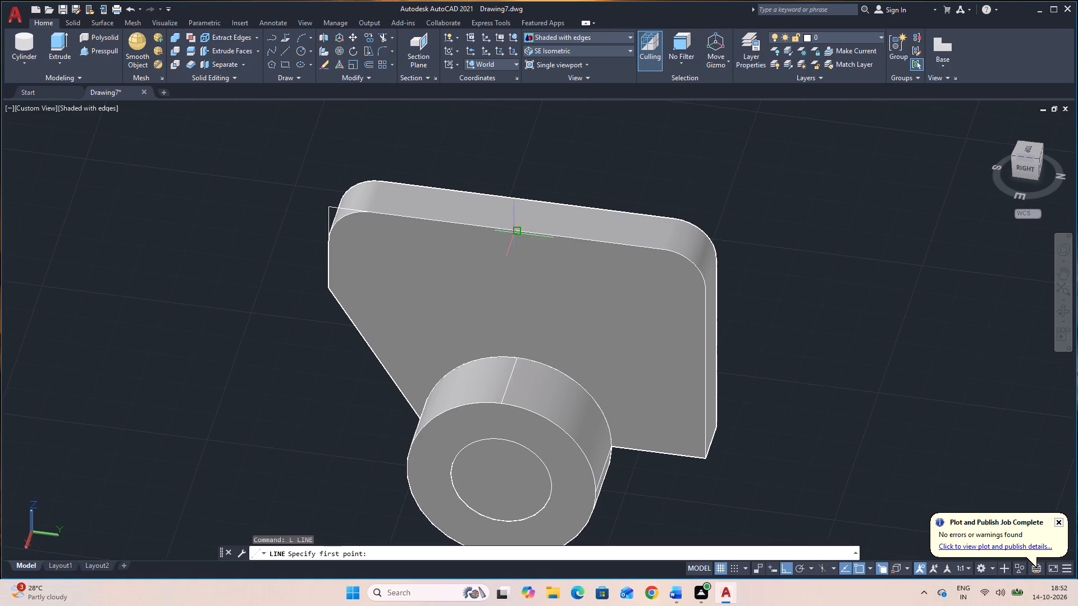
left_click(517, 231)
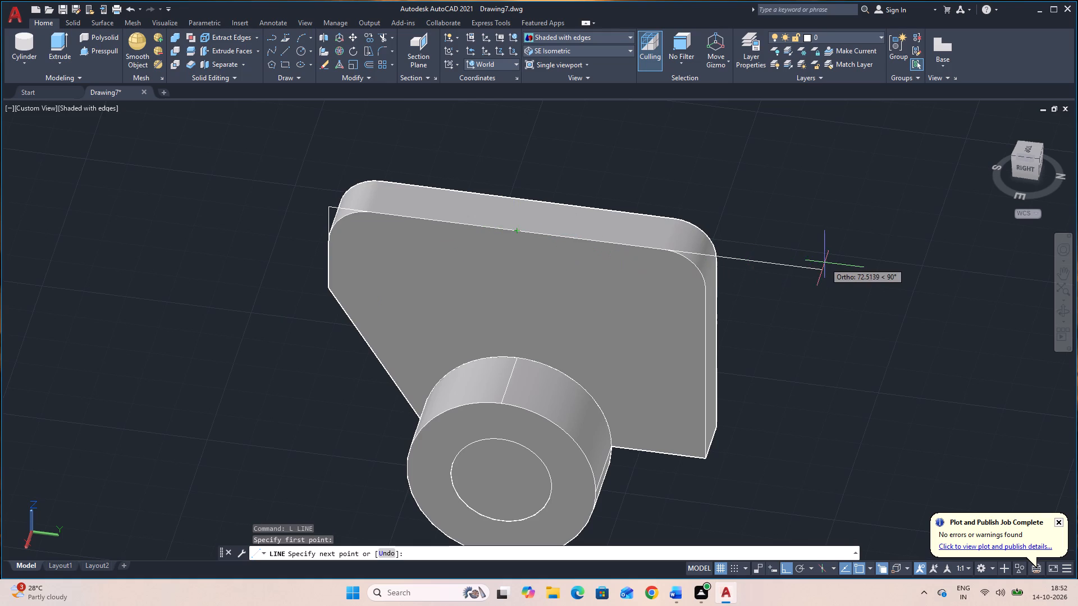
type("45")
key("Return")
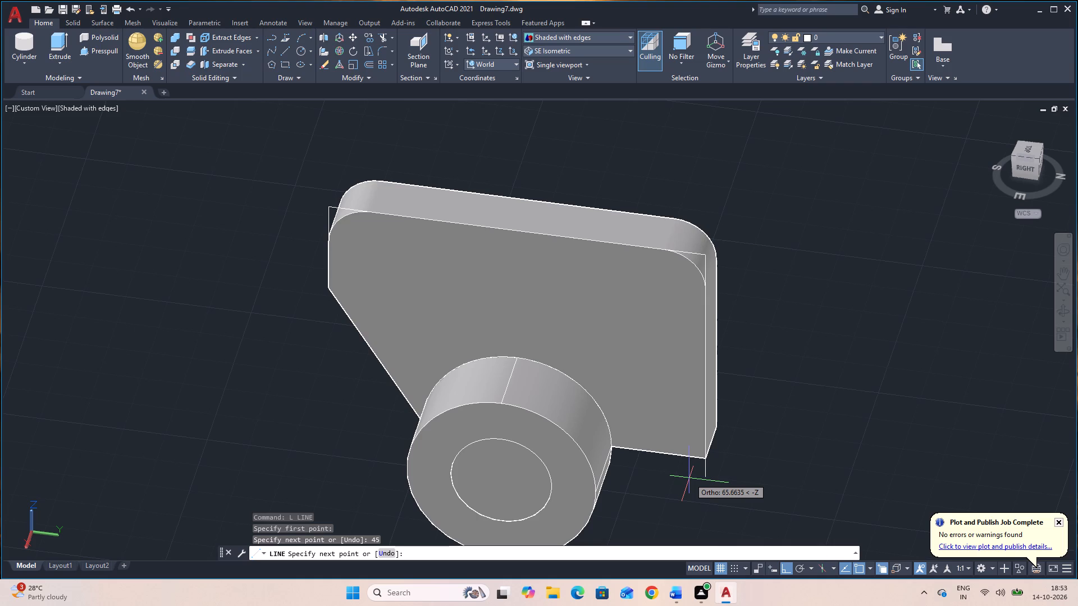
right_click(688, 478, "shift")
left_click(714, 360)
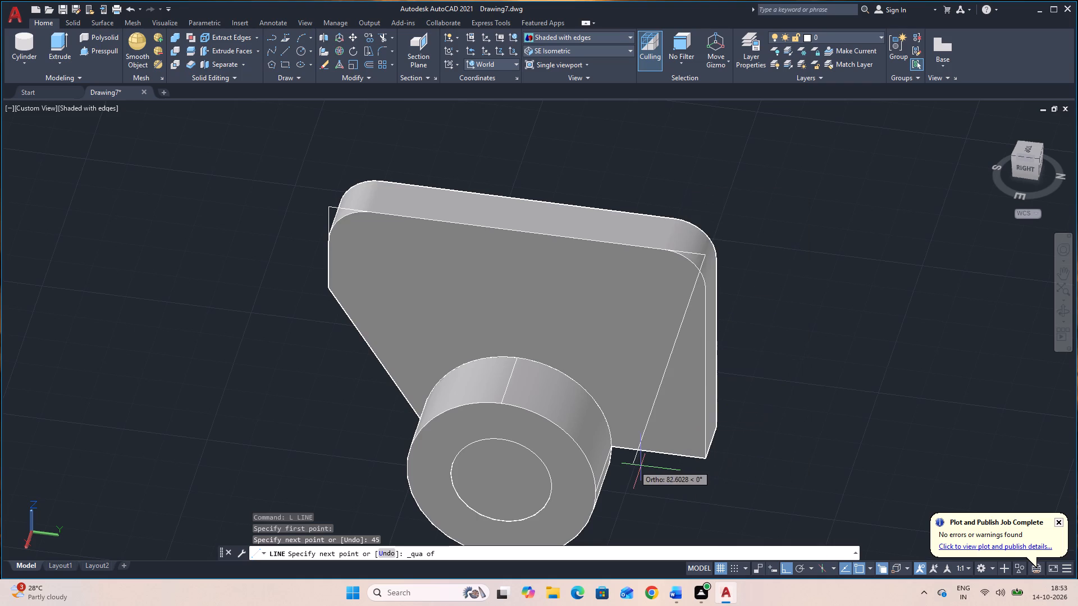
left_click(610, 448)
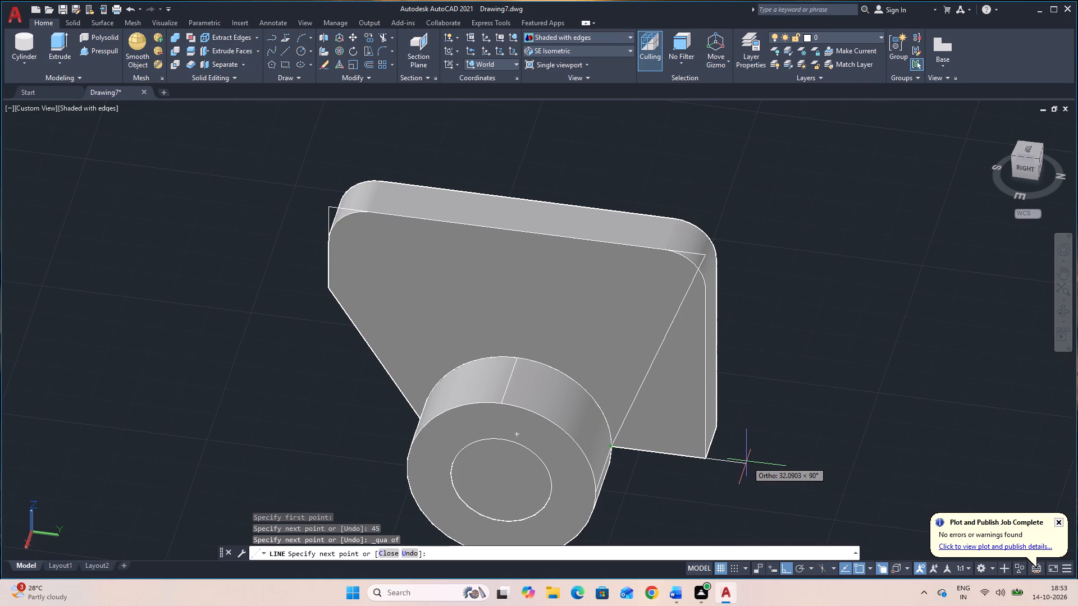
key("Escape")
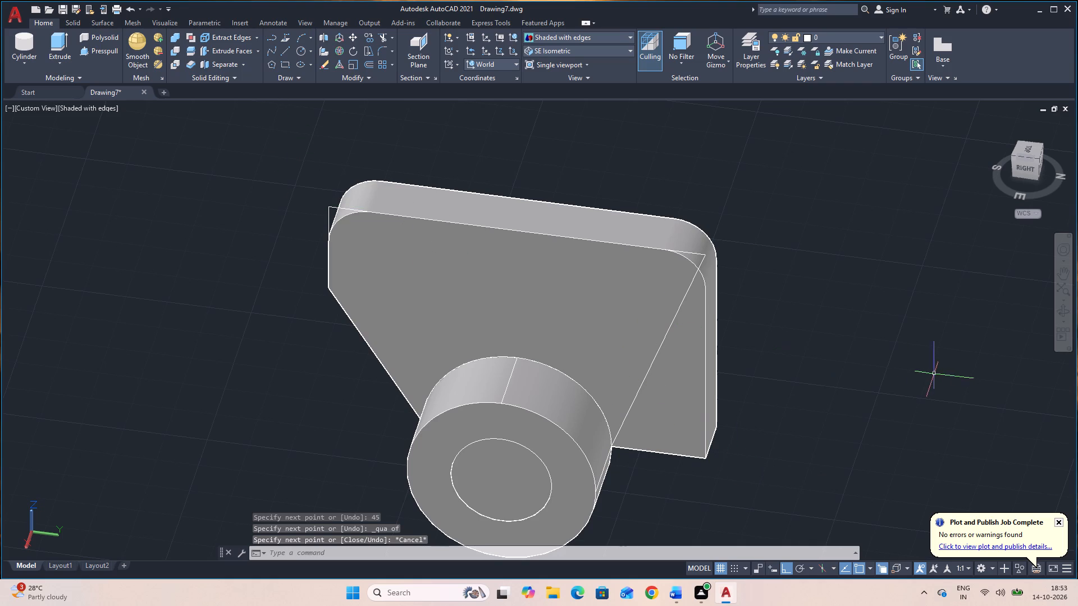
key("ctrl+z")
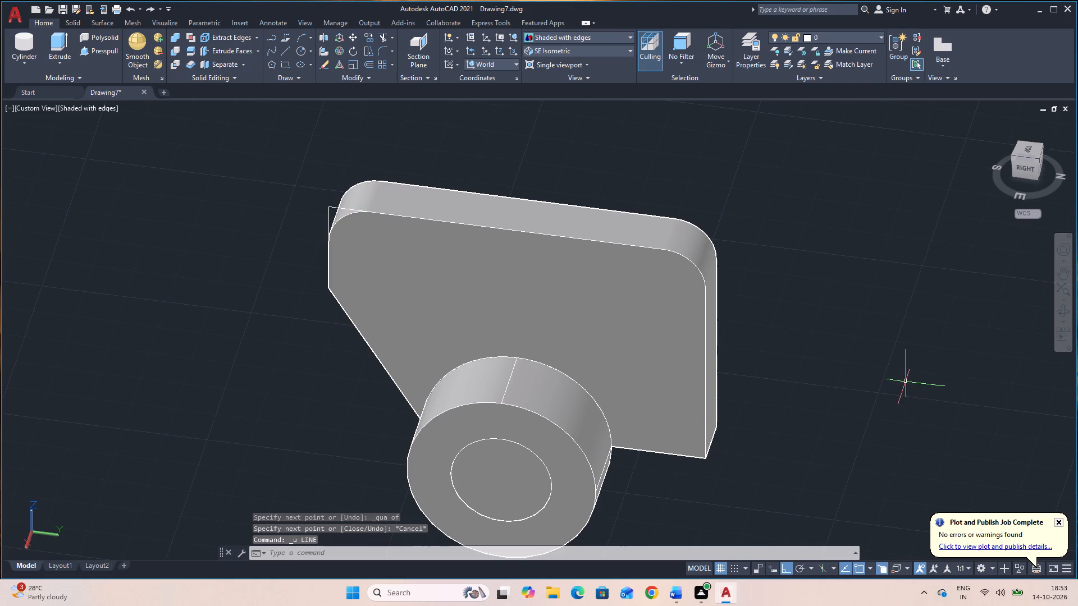
Draw lines starting 45 along positive Y from the upper front edge's midpoint: 24 down, then to the large cylinder's quadrant on the plate's lower edge.
type("L")
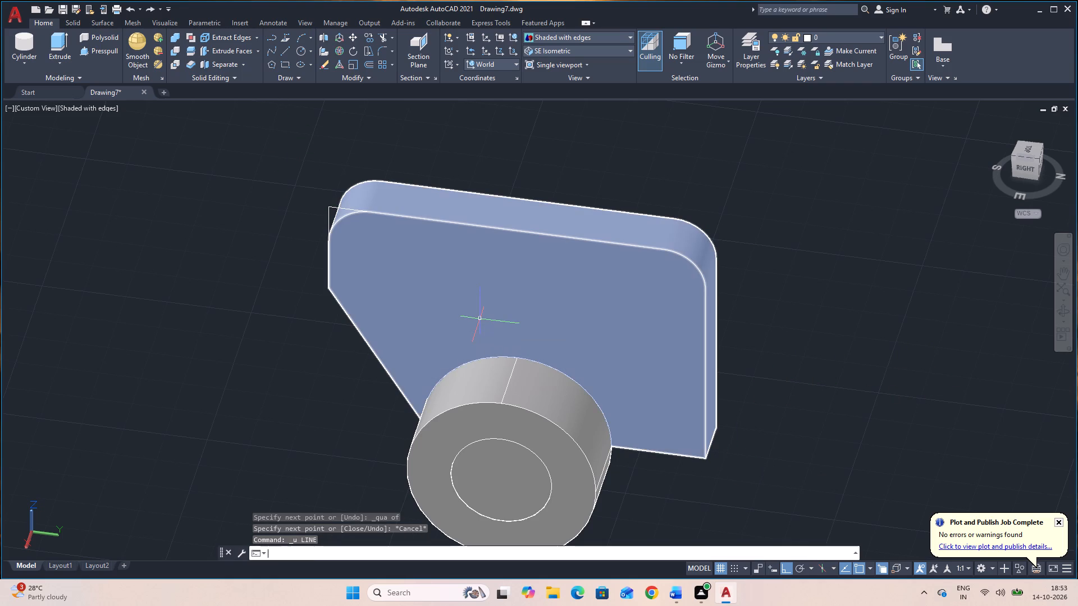
key("space")
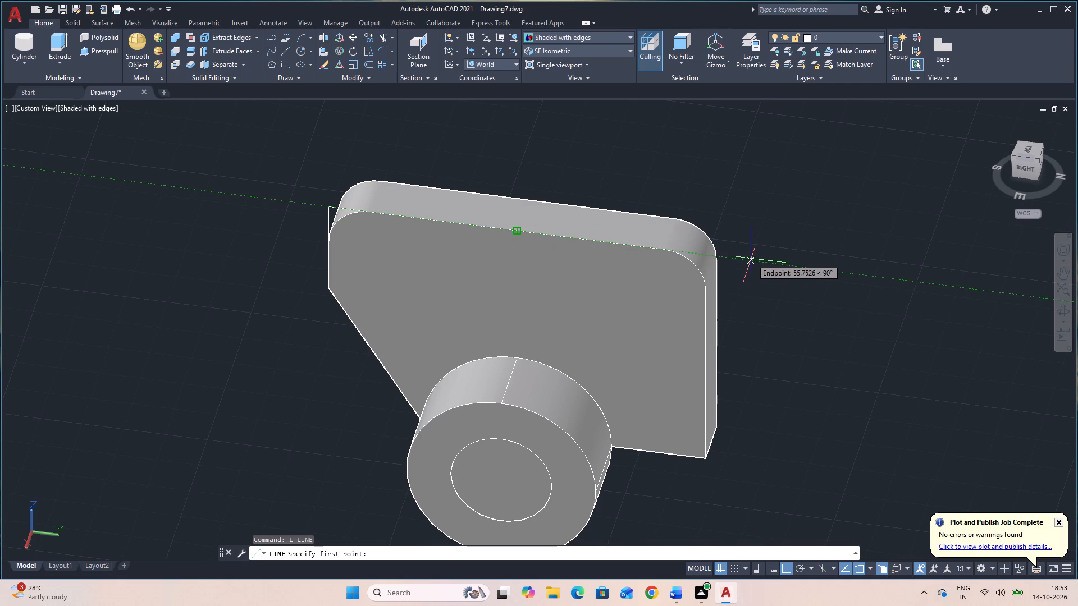
type("45")
key("Return")
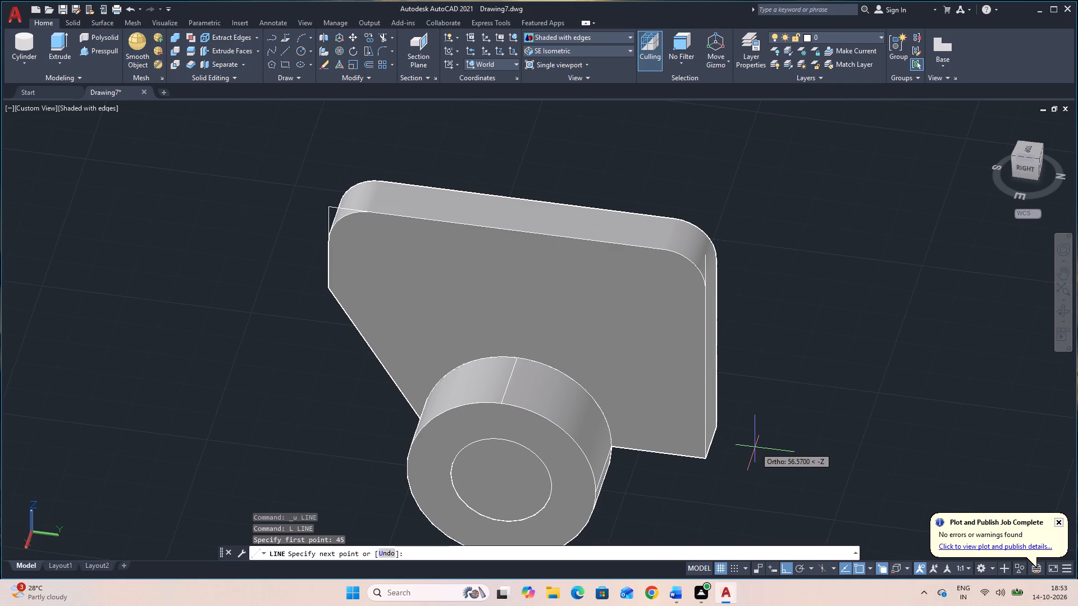
type("24")
key("Return")
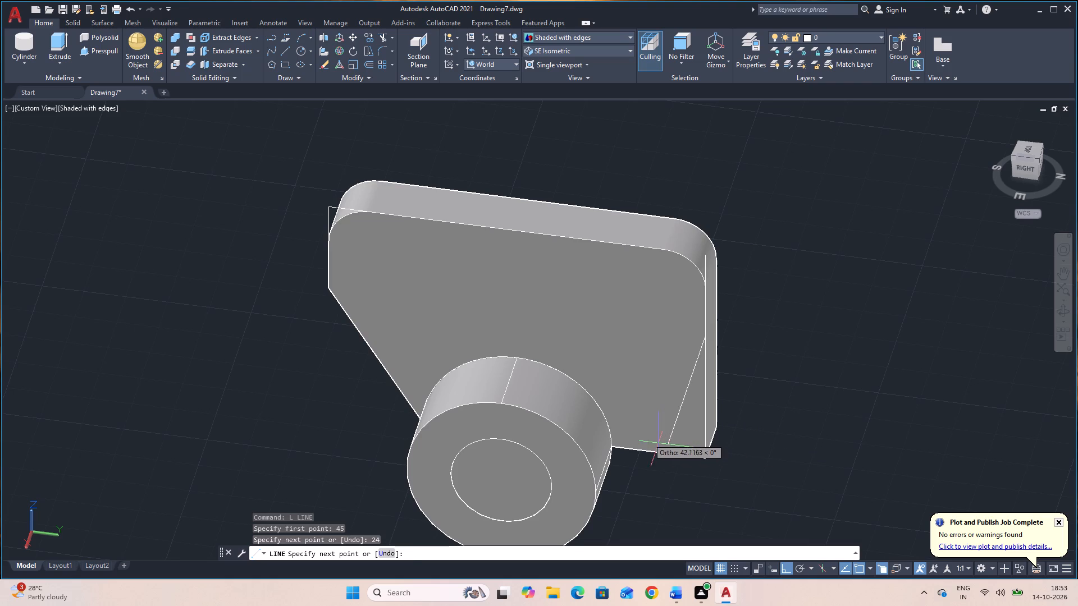
right_click(643, 439, "shift")
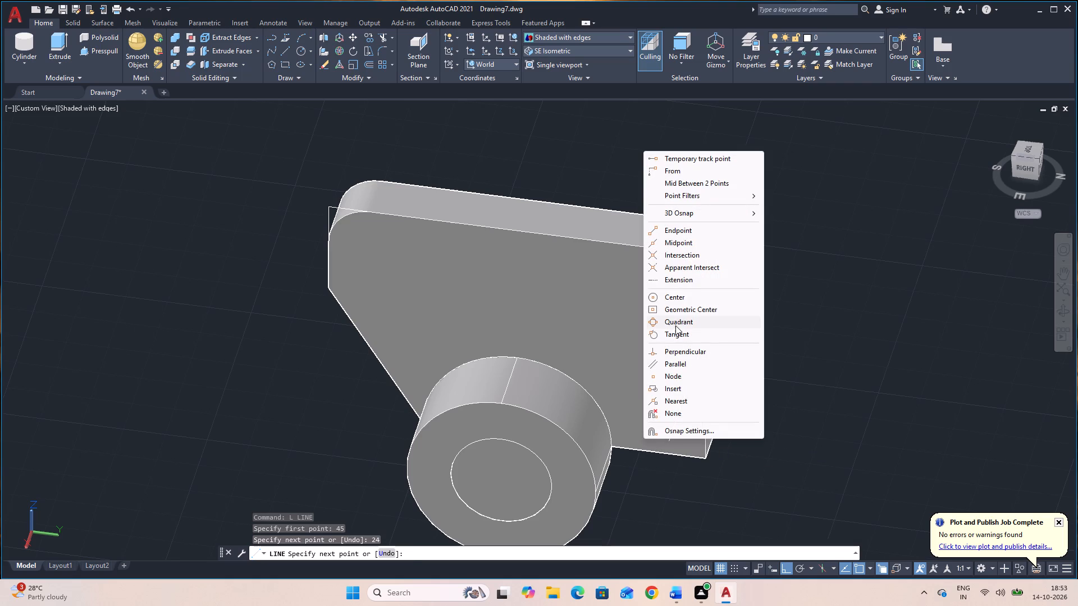
left_click(676, 323)
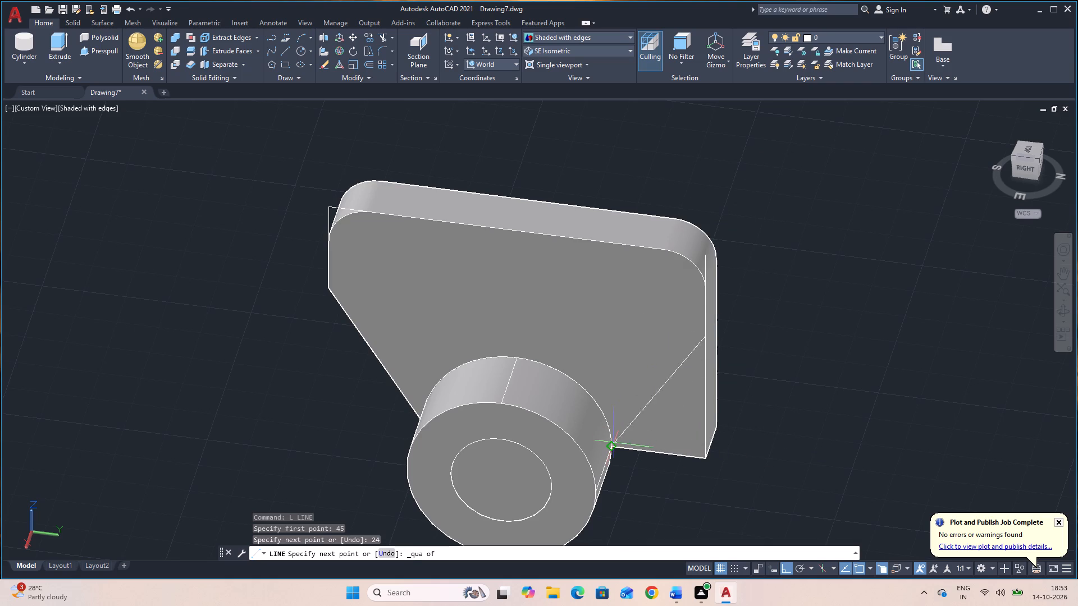
left_click(612, 447)
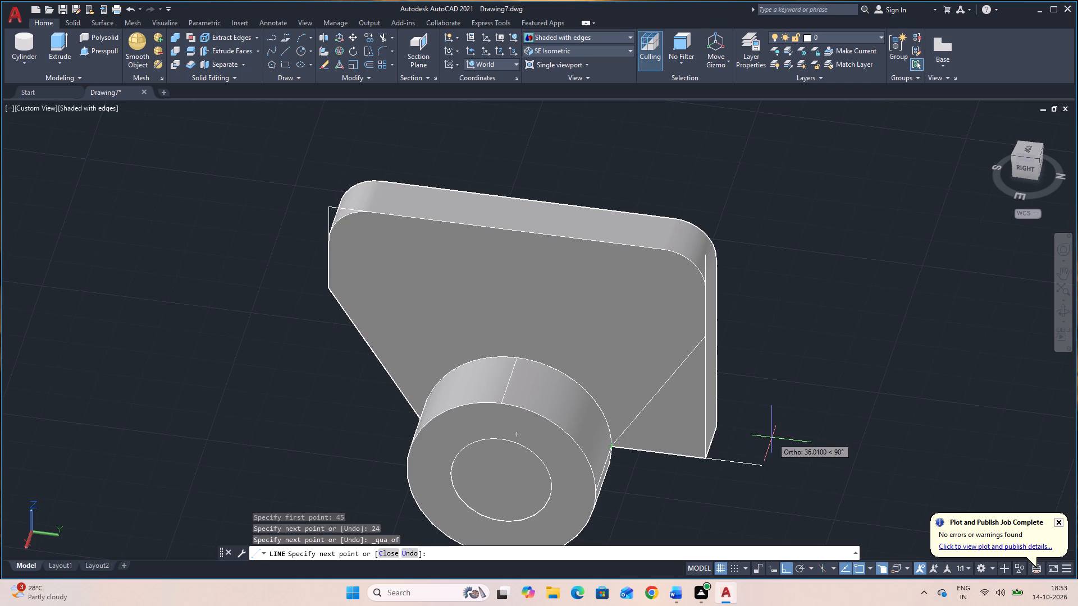
Presspull the triangular area below the second sloping line back through the plate to cut off its other lower corner.
key("Escape")
left_click(100, 48)
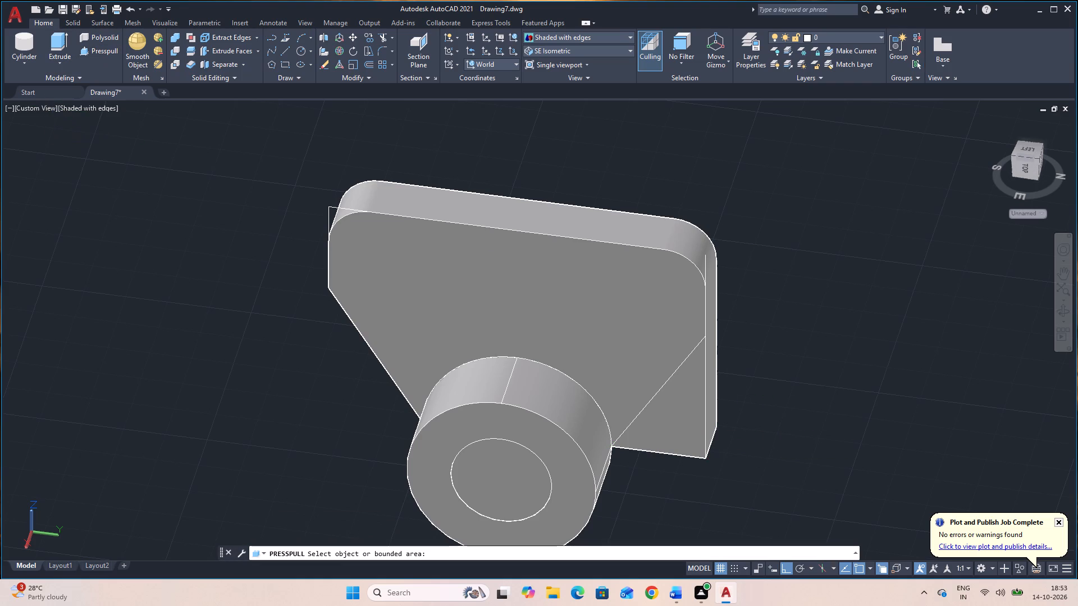
left_click(655, 443)
left_click(793, 362)
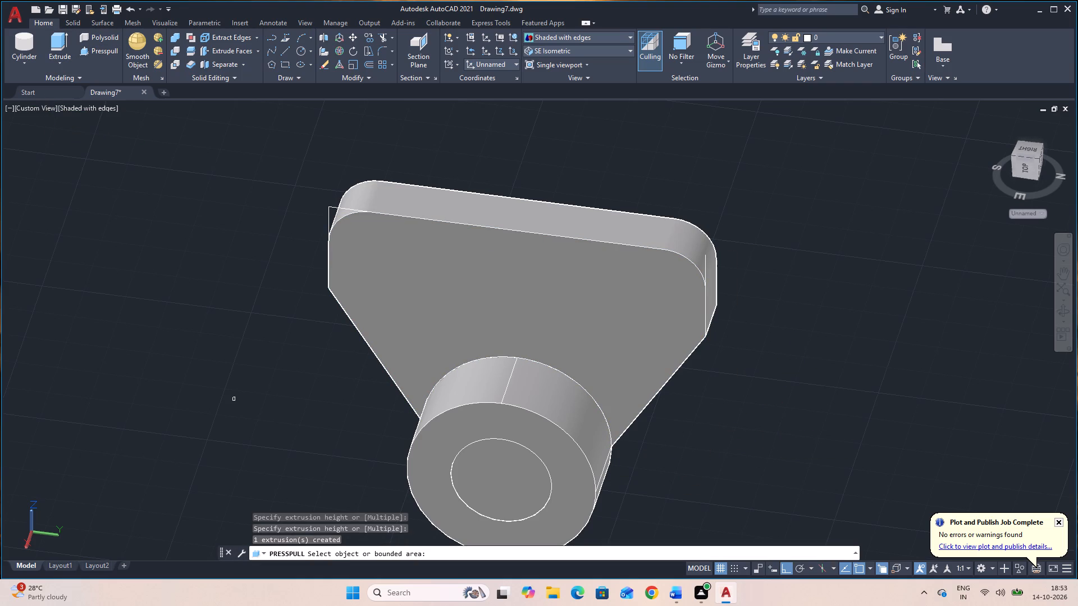
middle_click_drag(798, 412, 781, 342)
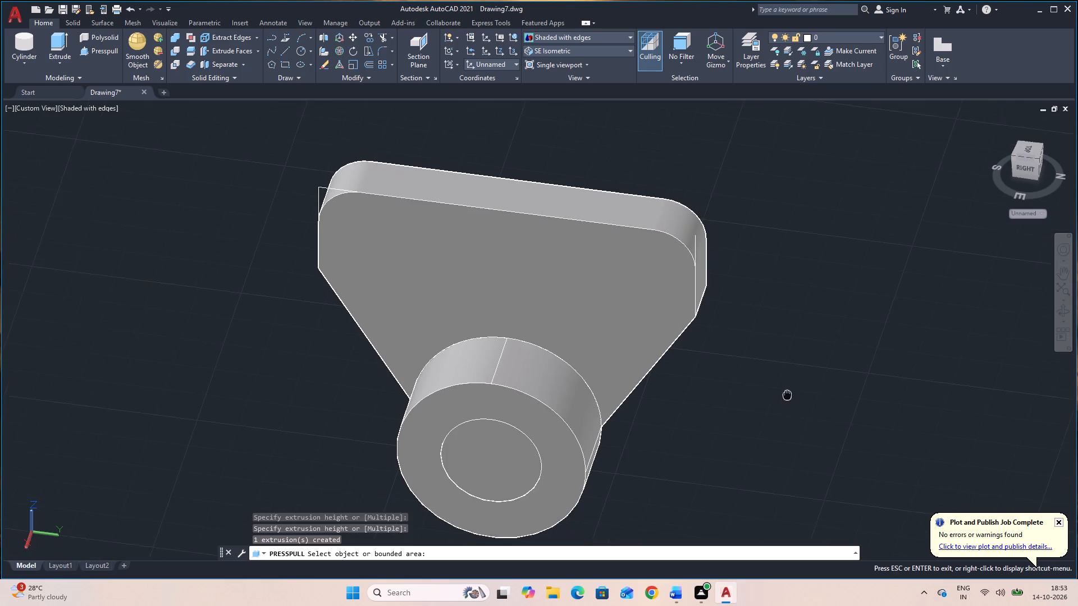
middle_click_drag(781, 342, 779, 328)
key("Escape")
Subtract the concentric radius-12 cylinder from the plate and large cylinder to bore a through hole.
type("SU")
key("space")
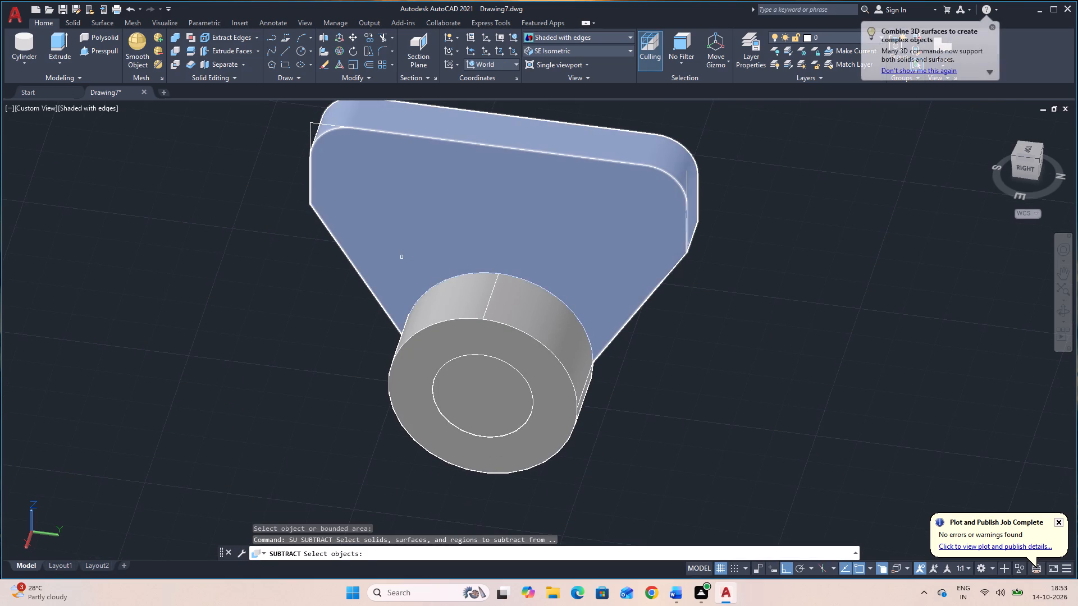
left_click(402, 258)
left_click(426, 304)
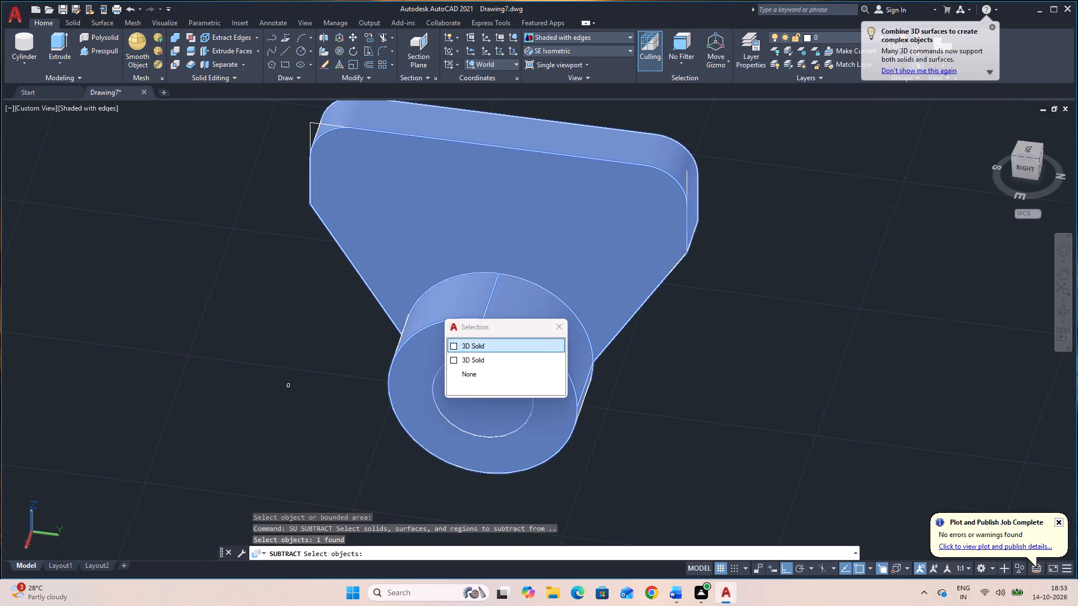
key("space")
key("space")
left_click(482, 386)
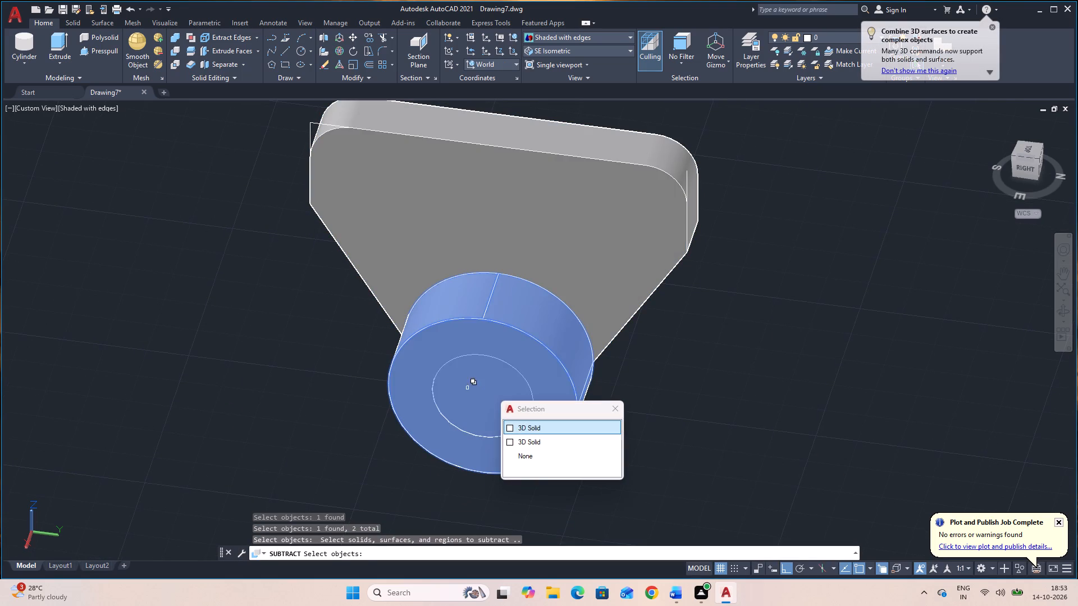
left_click(514, 439)
left_click(354, 441)
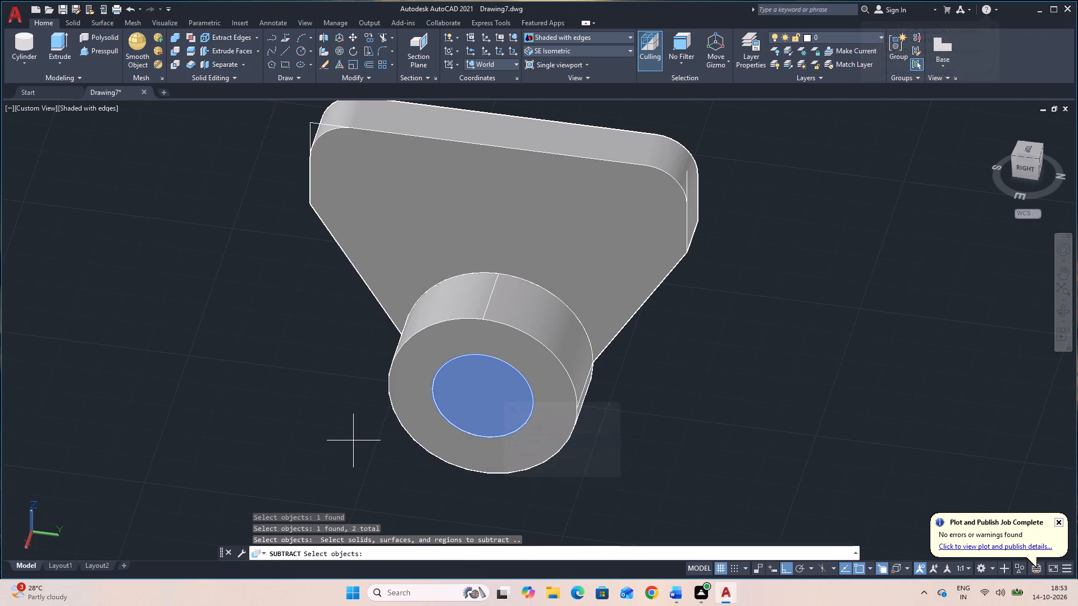
key("space")
key("space")
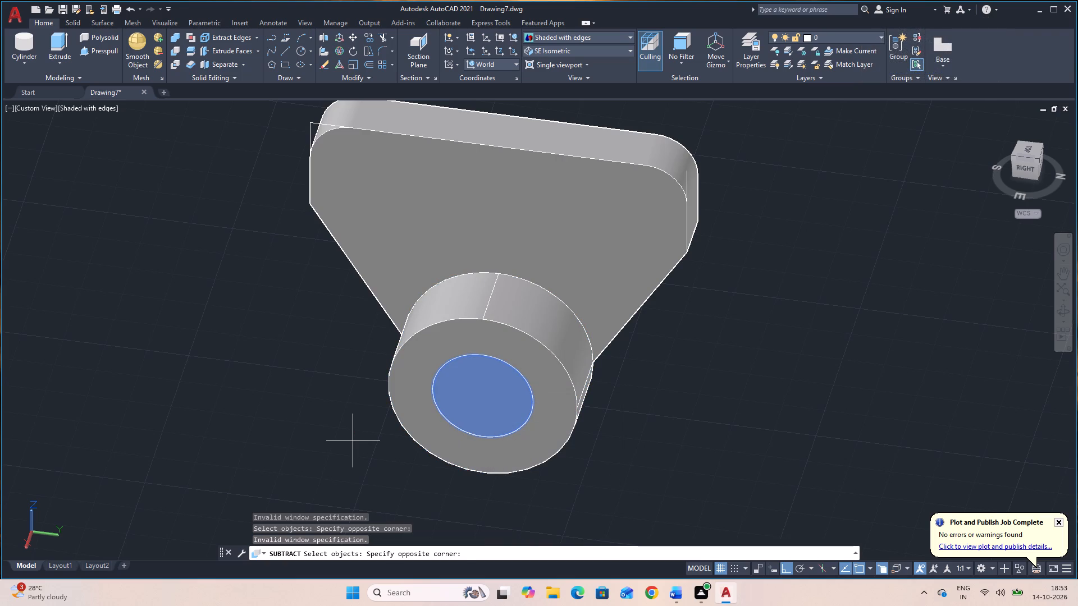
key("space")
key("space")
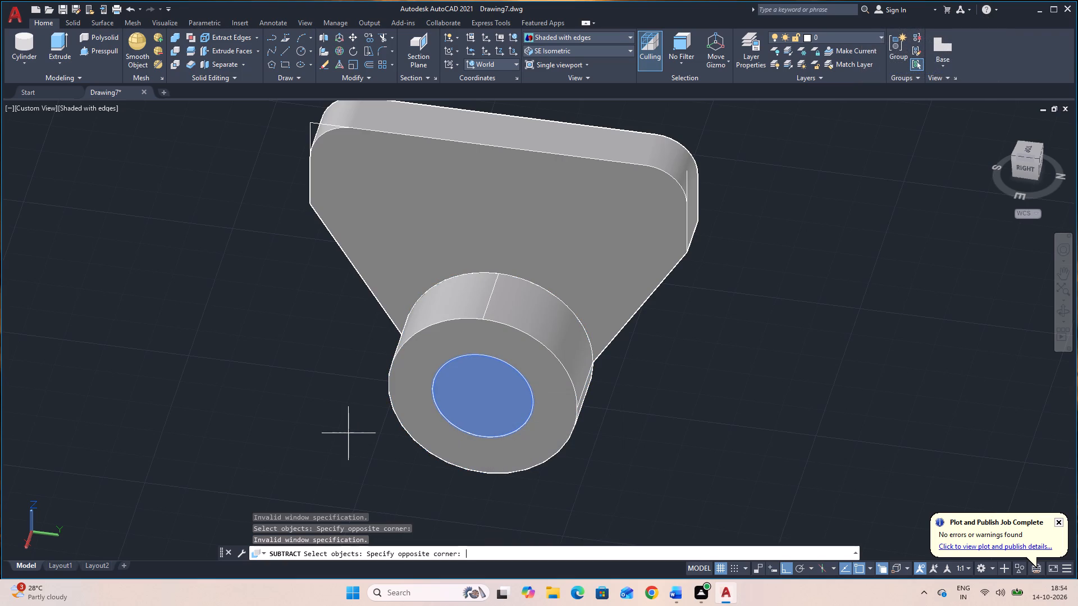
key("space")
key("space")
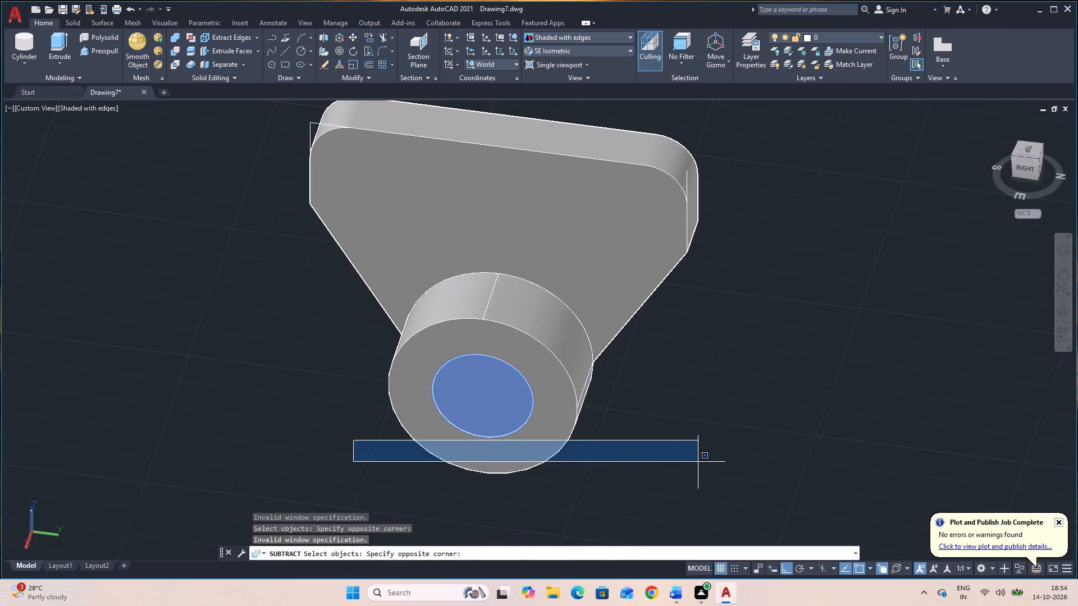
left_click(363, 472)
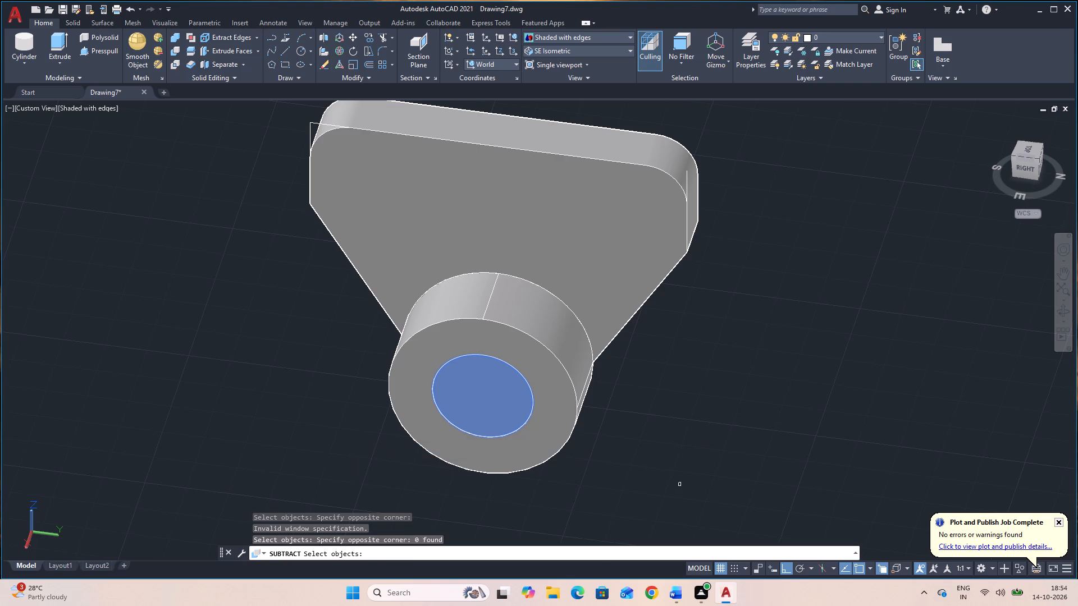
key("space")
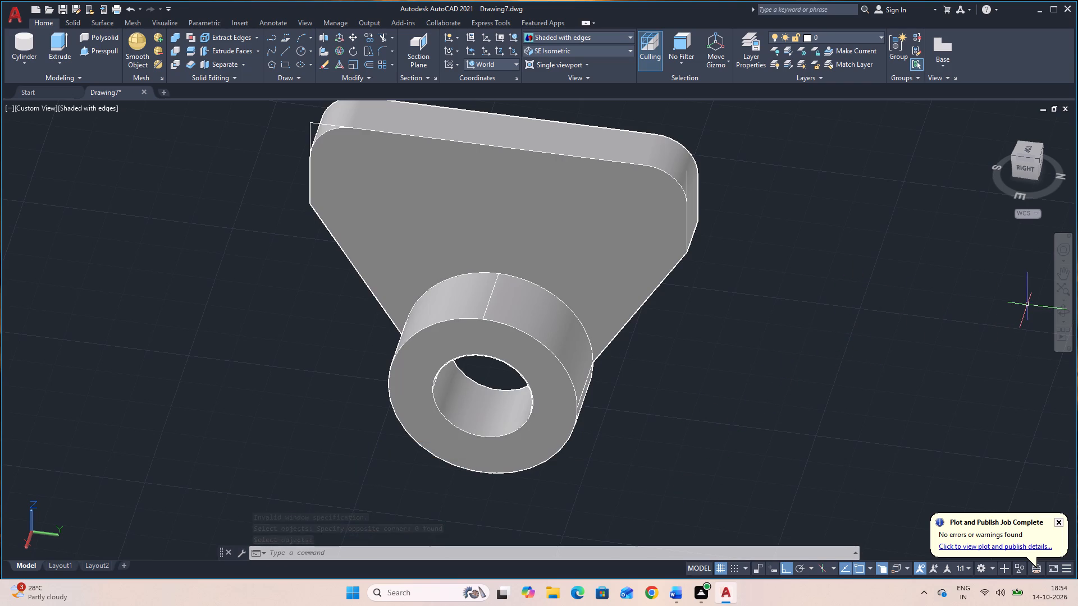
Move the combined solid along negative Y, clear of its leftover construction lines.
left_click(582, 298)
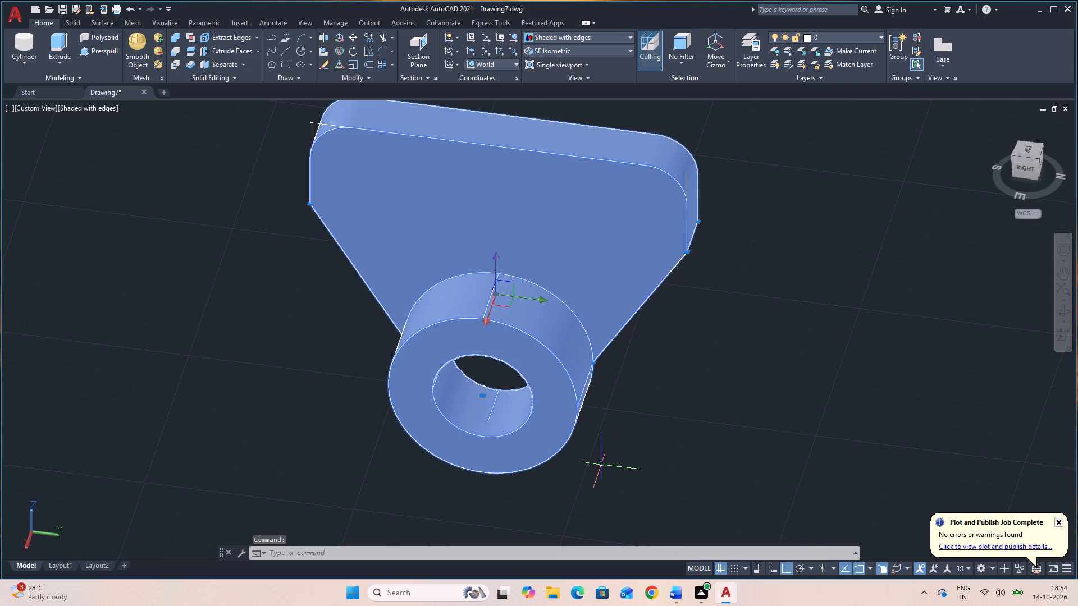
type("M")
key("space")
scroll(597, 446, "down", 2)
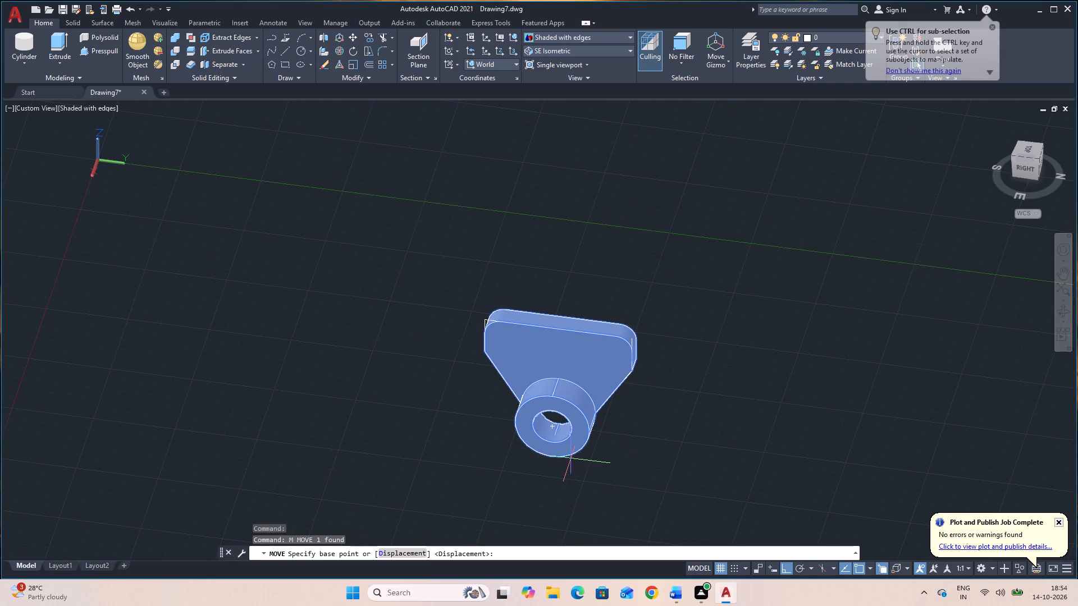
left_click(555, 455)
left_click(358, 359)
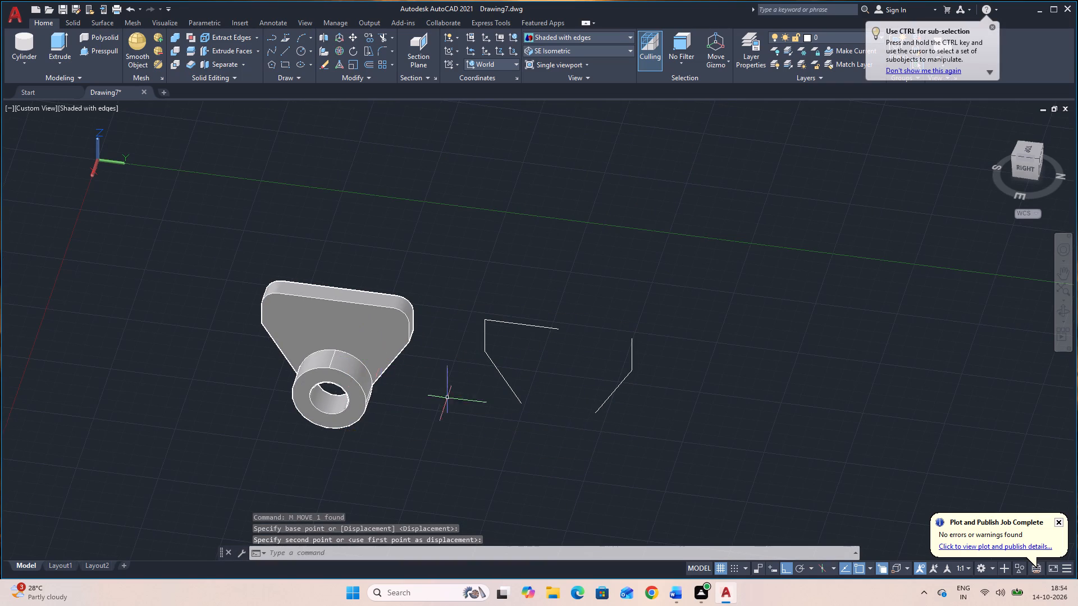
Delete all the leftover construction lines beside the solid.
left_click(463, 308)
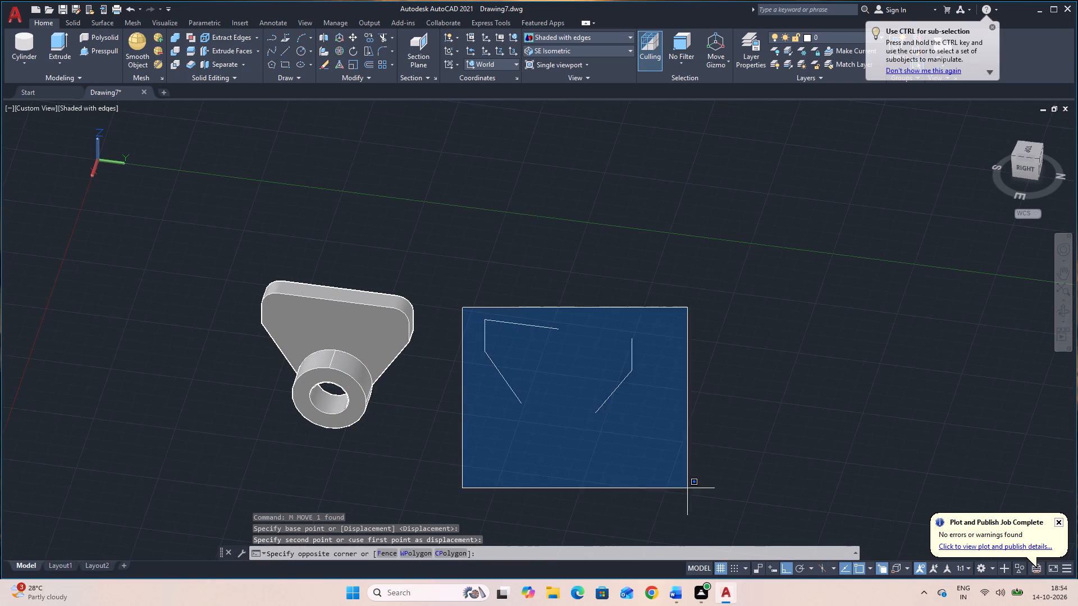
left_click(695, 484)
key("Delete")
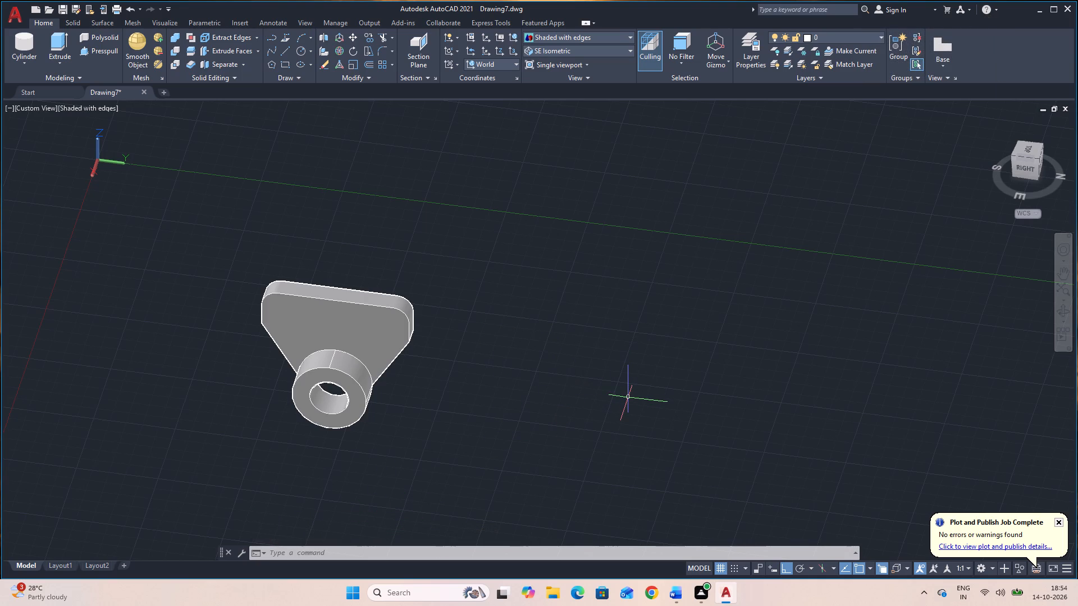
Draw a closed line triangle from the plate's upper front edge midpoint down to the cylinder's top, forward to its front edge, and back.
type("L")
key("space")
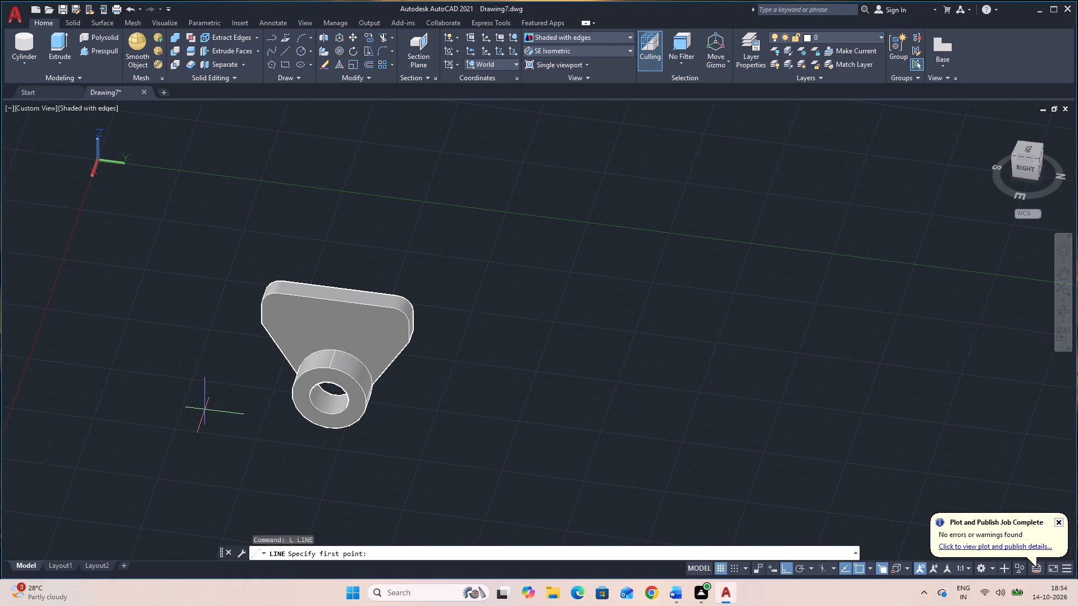
left_click(337, 302)
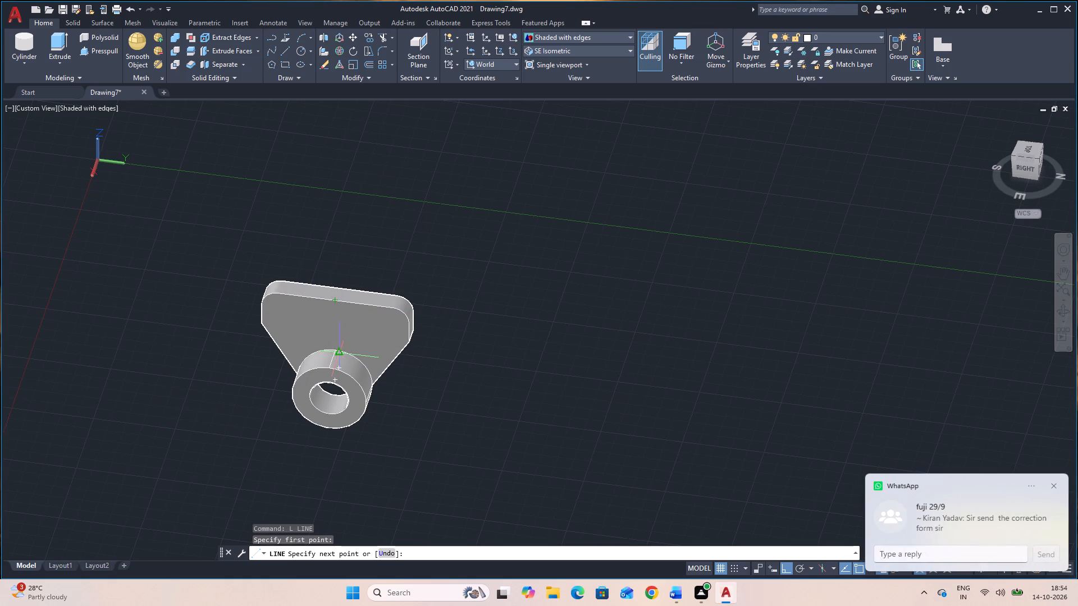
scroll(333, 350, "up", 2)
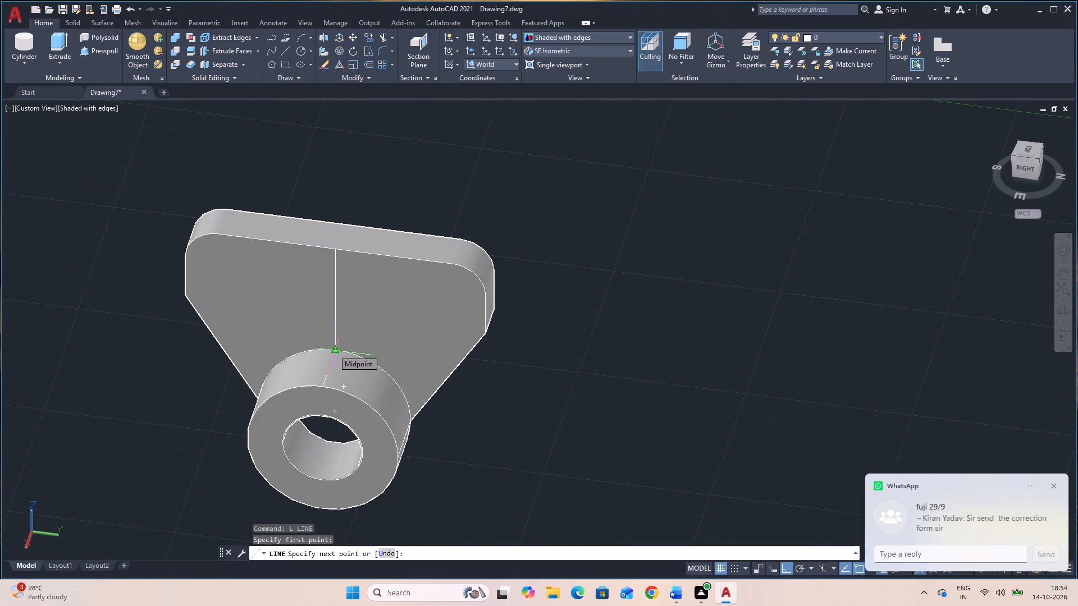
left_click(332, 347)
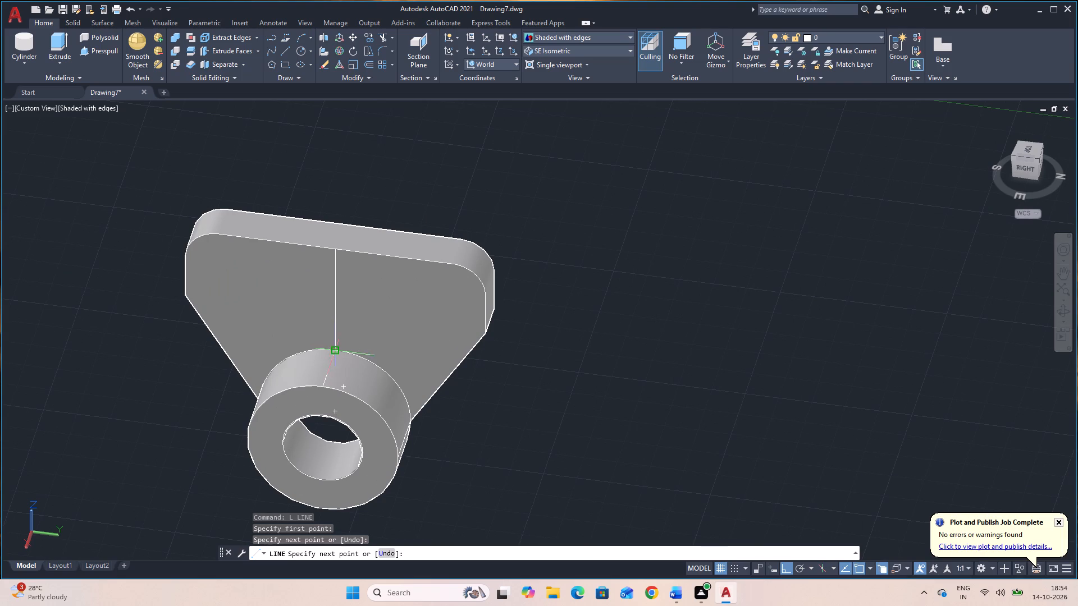
left_click(326, 387)
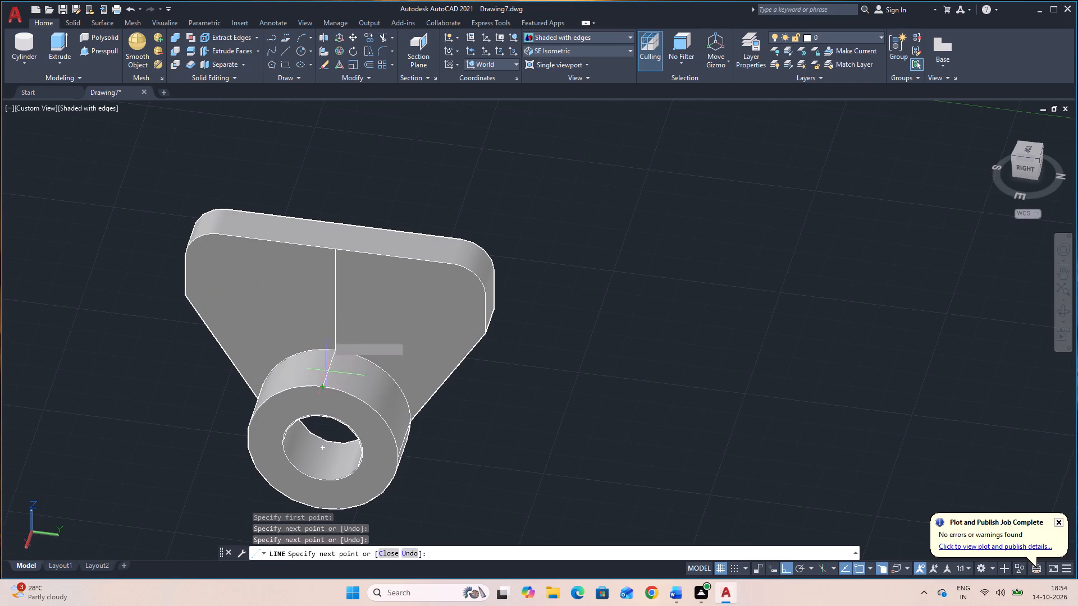
left_click(335, 251)
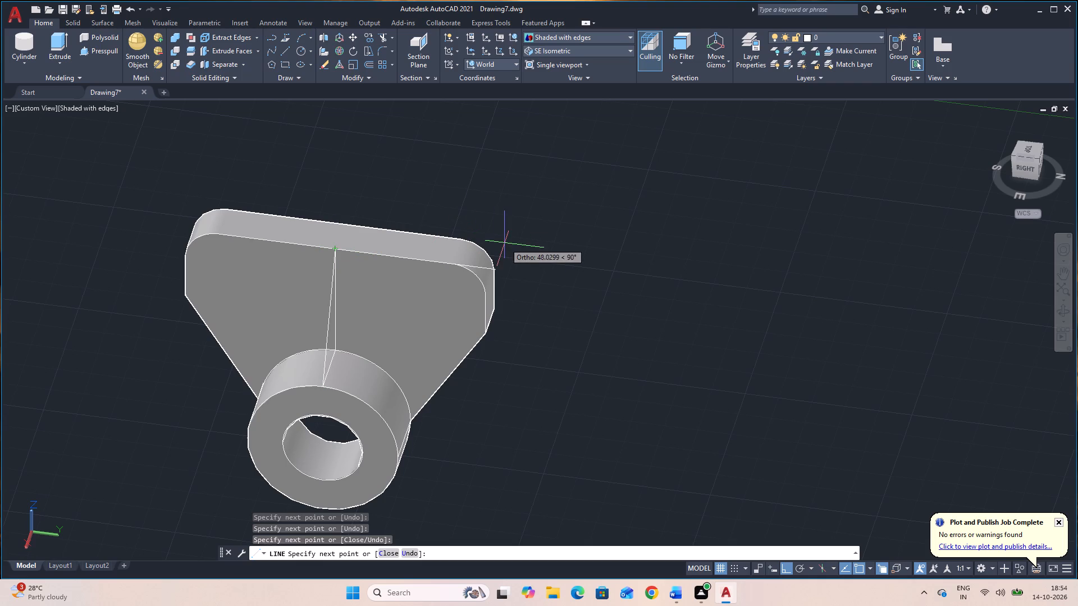
key("Escape")
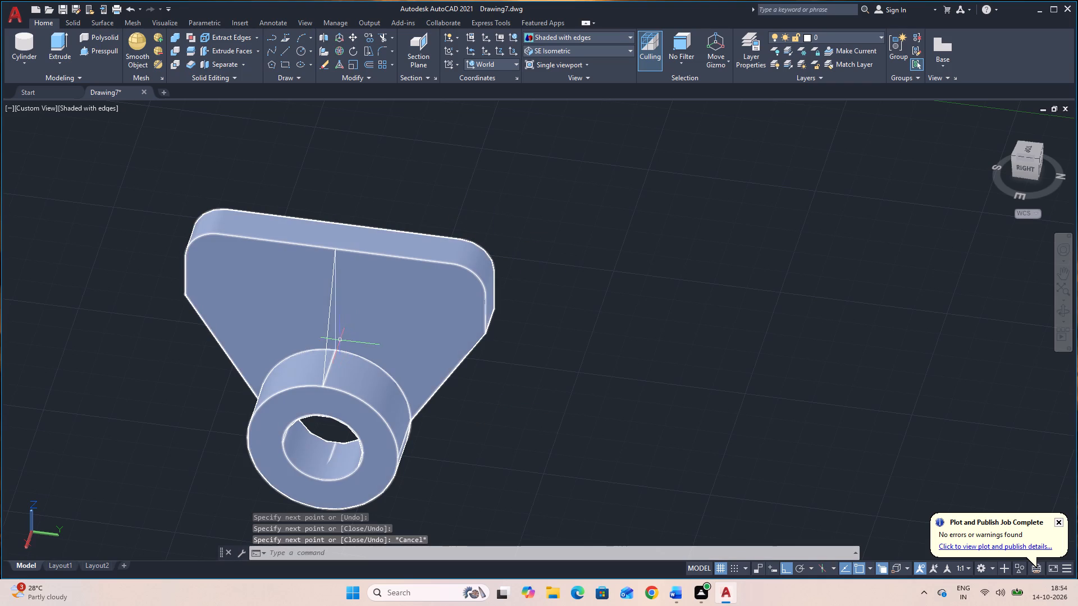
Move the triangle's three lines along positive Y to empty space beside the part.
left_click(328, 336)
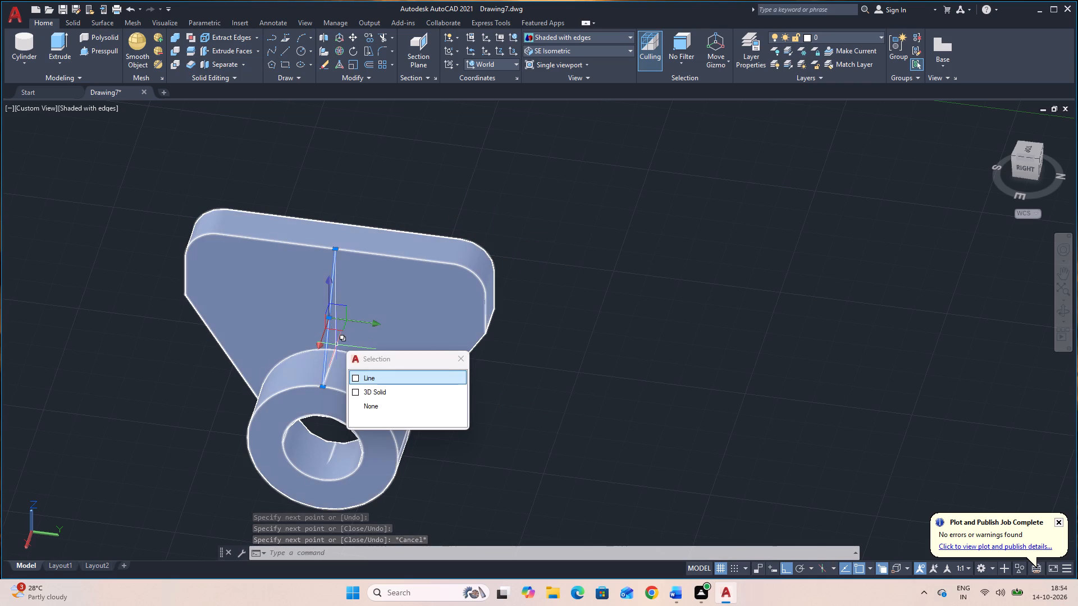
scroll(338, 343, "up", 3)
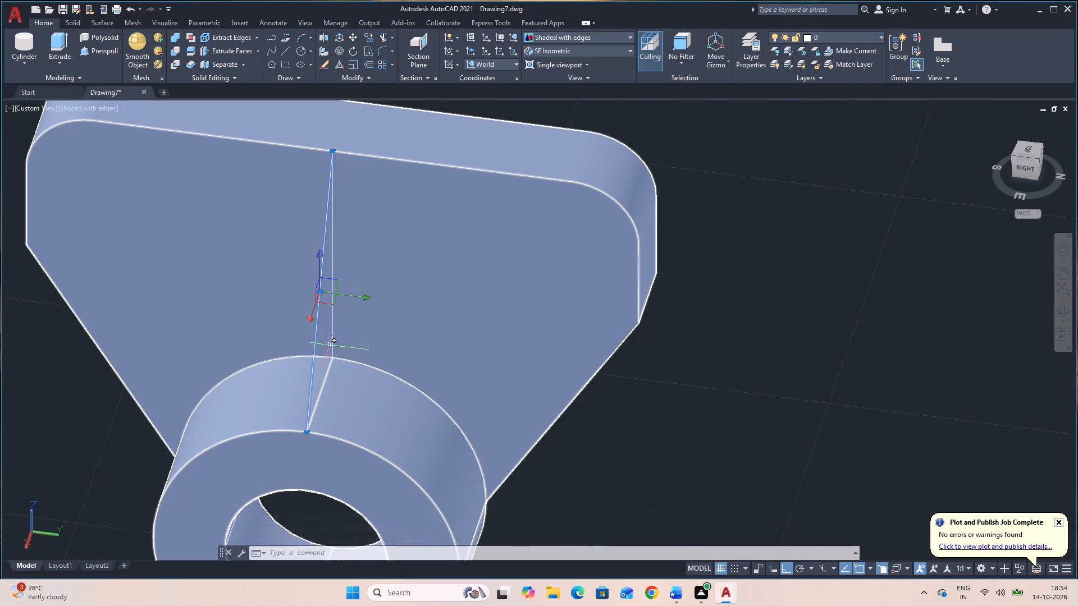
left_click(333, 342)
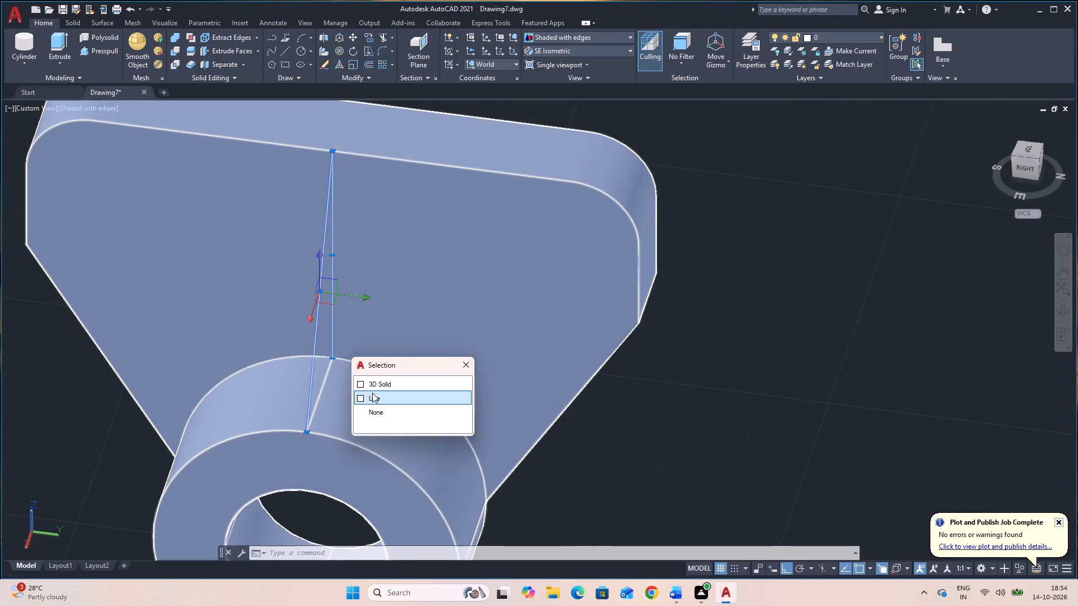
left_click(372, 393)
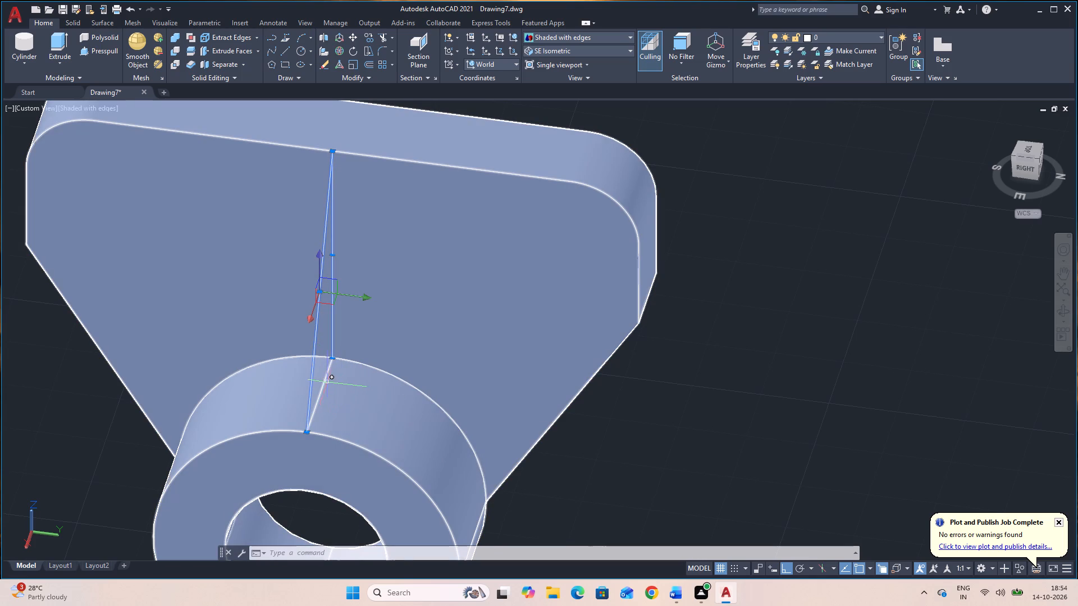
left_click(323, 382)
left_click(367, 435)
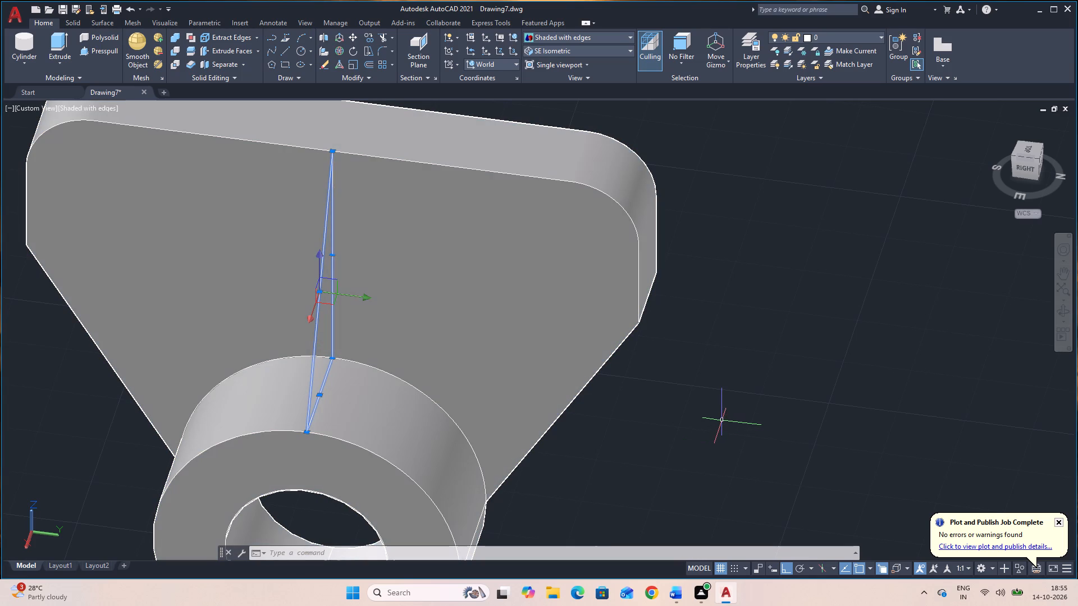
type("M")
key("space")
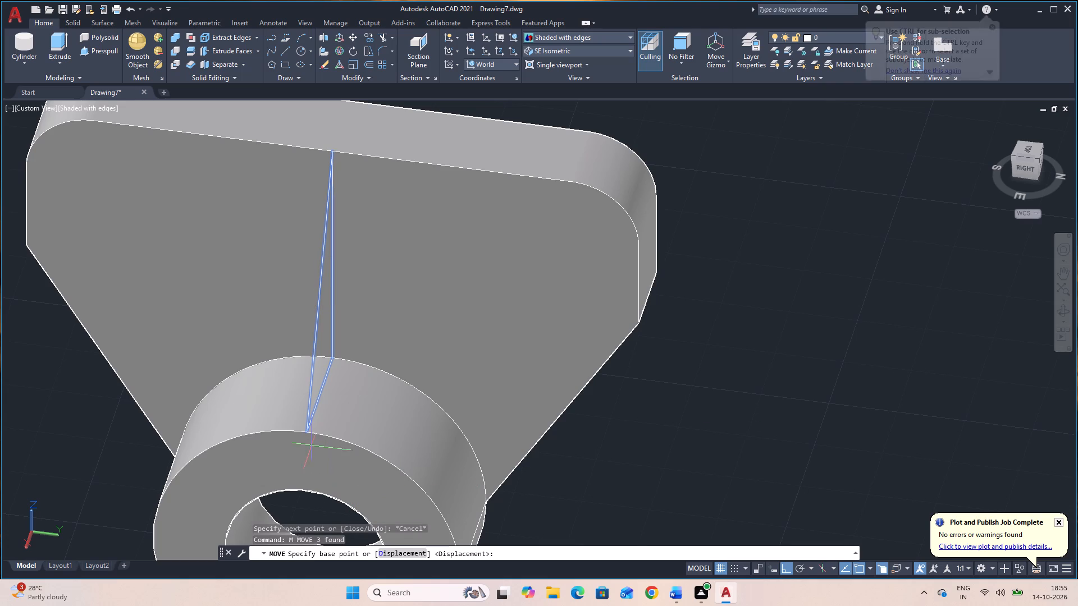
left_click(304, 430)
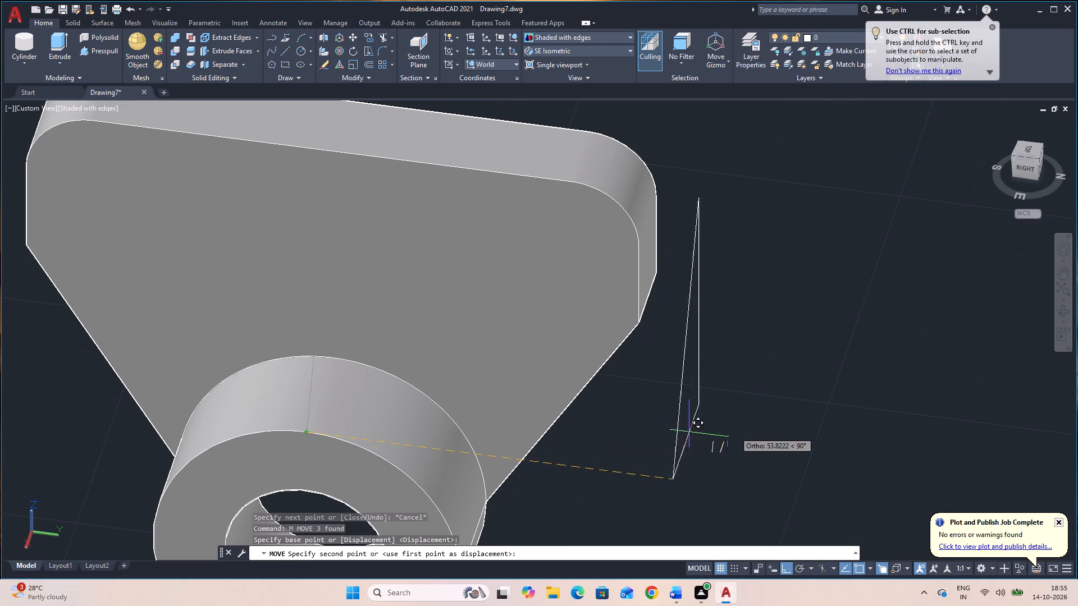
left_click(819, 435)
Join the three lines of the moved triangle into a single polyline.
left_click(838, 505)
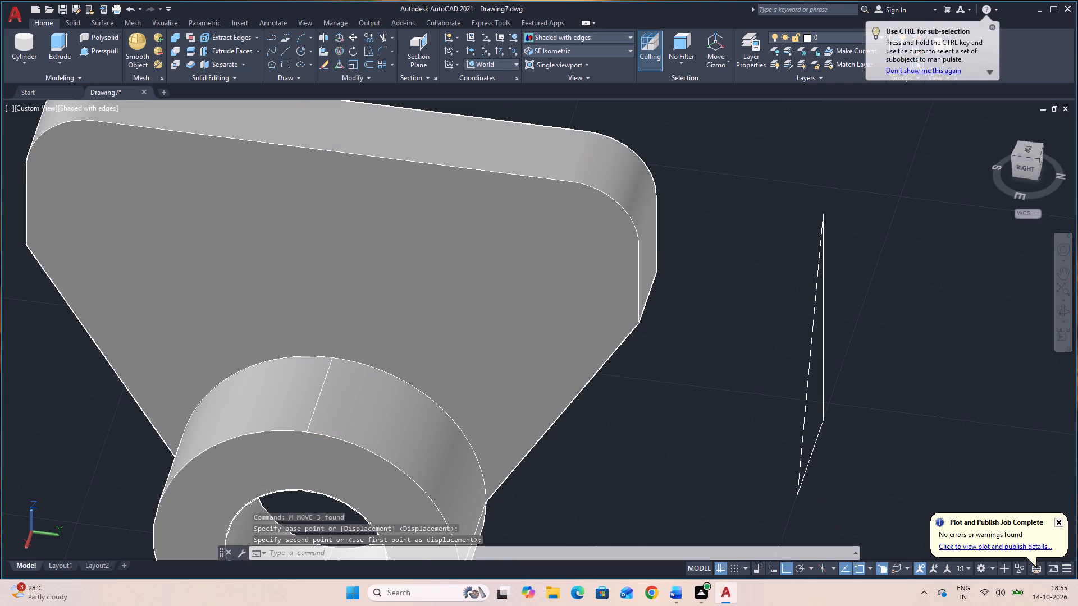
left_click(783, 192)
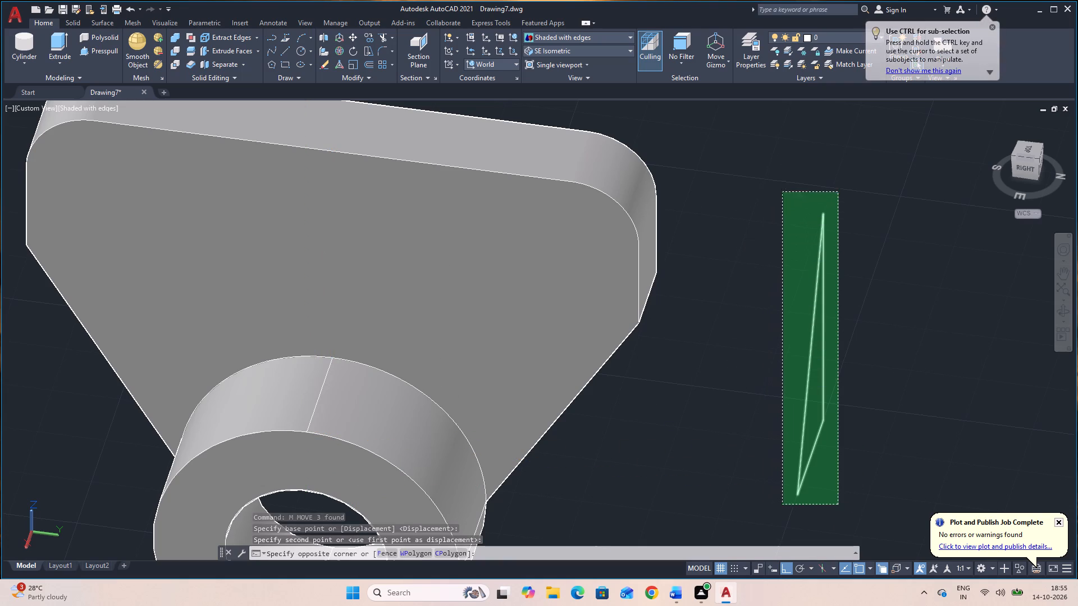
type("J")
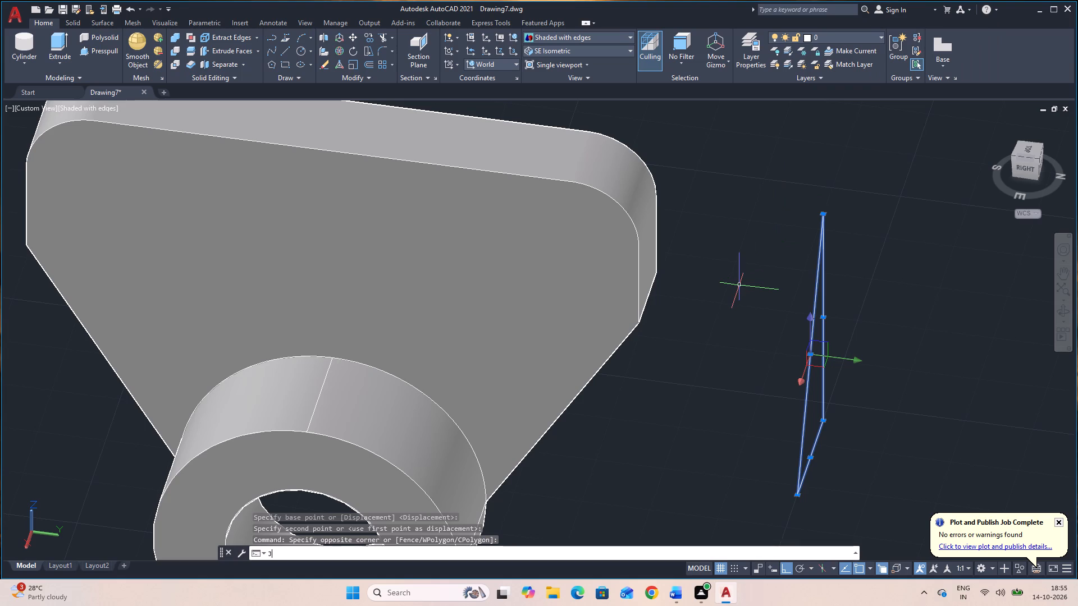
key("space")
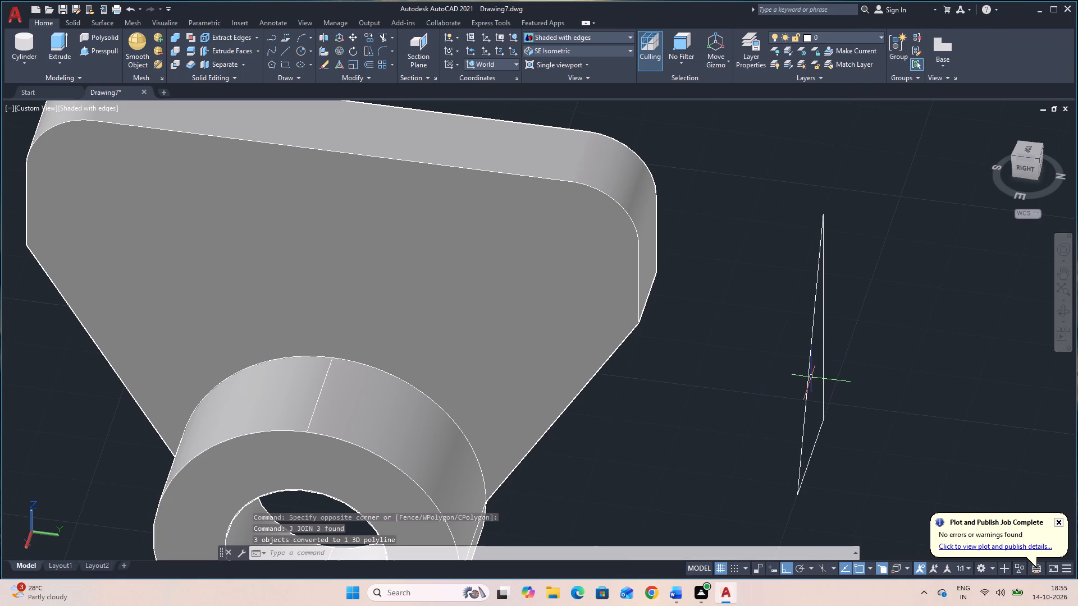
Presspull the closed triangle beside the part by 8 to make the solid rib.
left_click(95, 48)
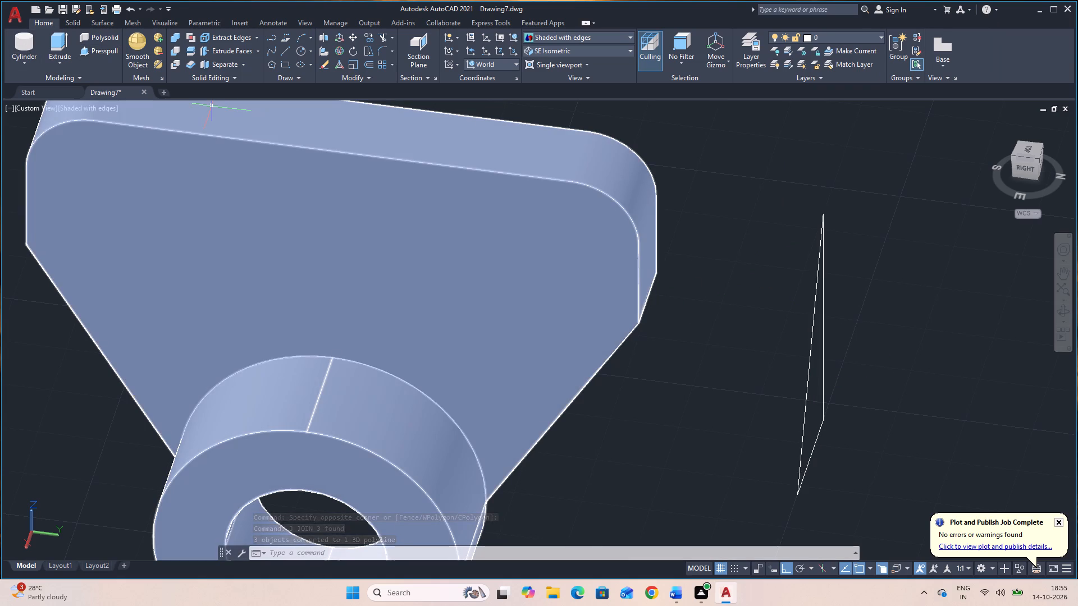
left_click(810, 368)
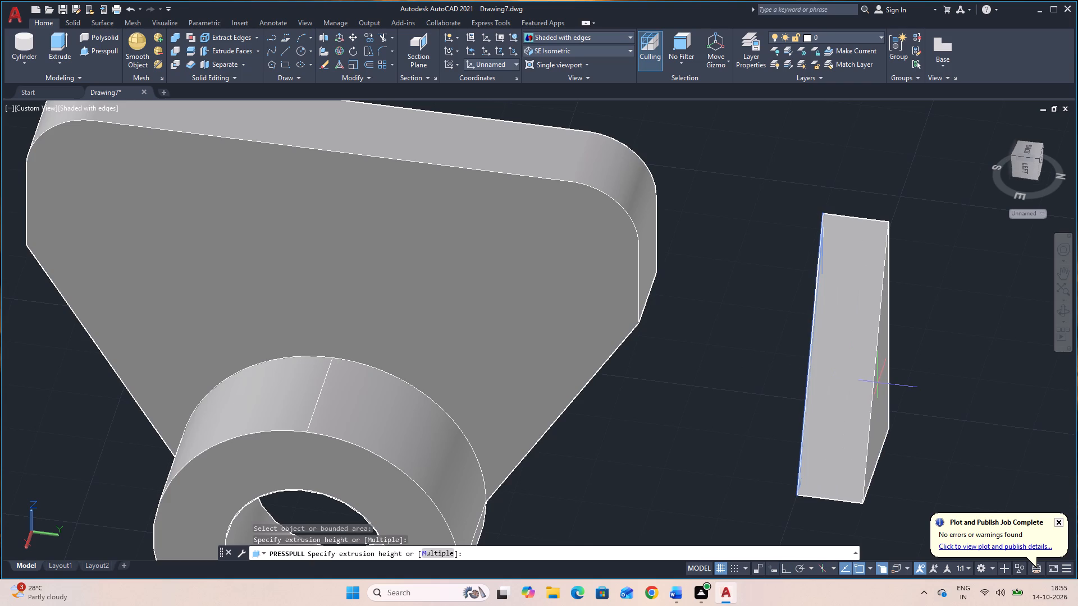
key("8")
key("Return")
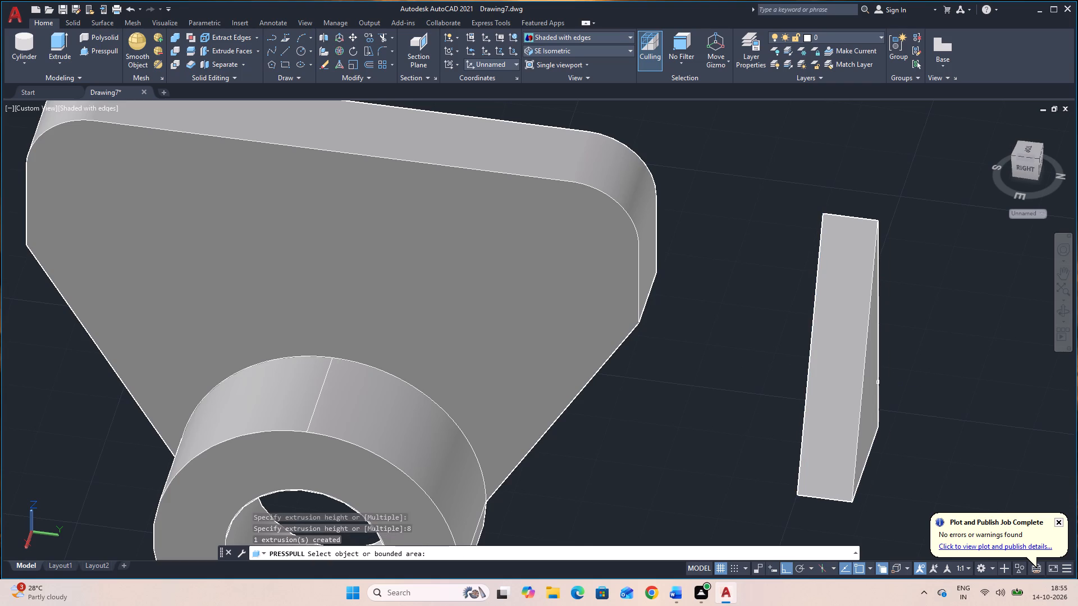
key("space")
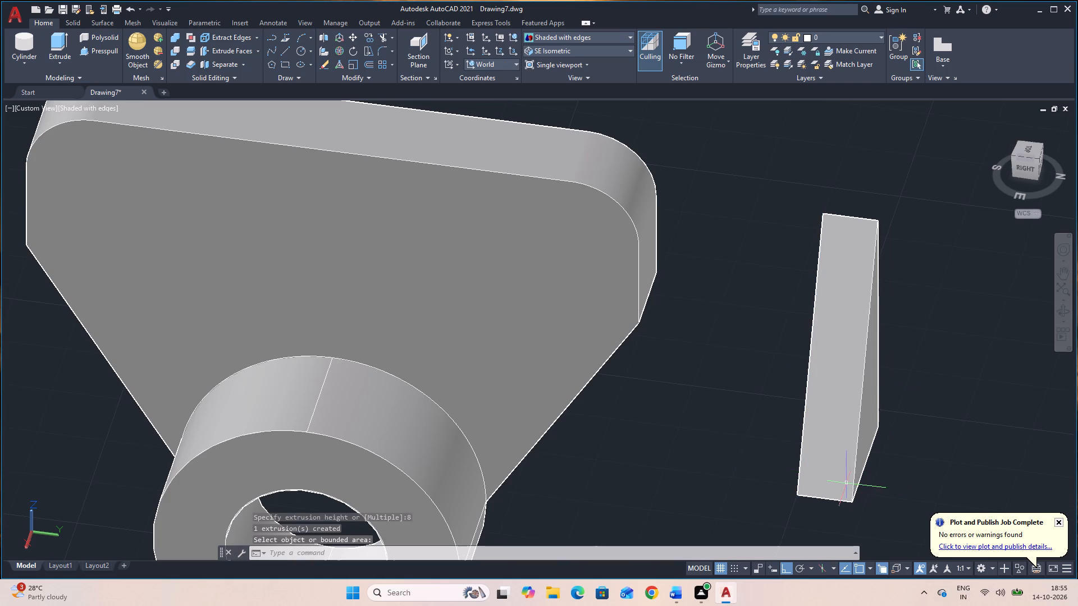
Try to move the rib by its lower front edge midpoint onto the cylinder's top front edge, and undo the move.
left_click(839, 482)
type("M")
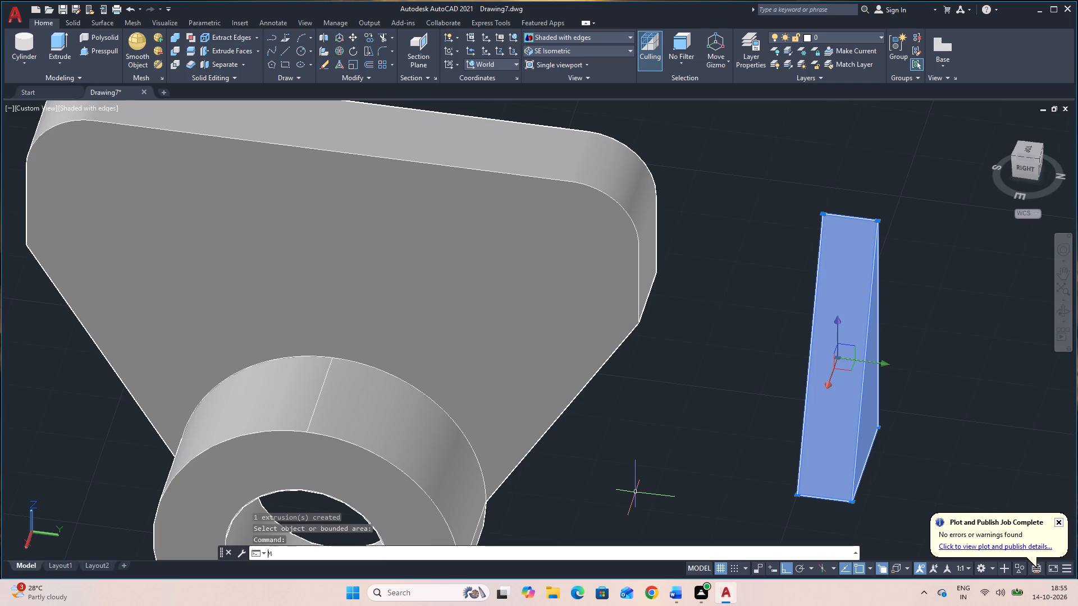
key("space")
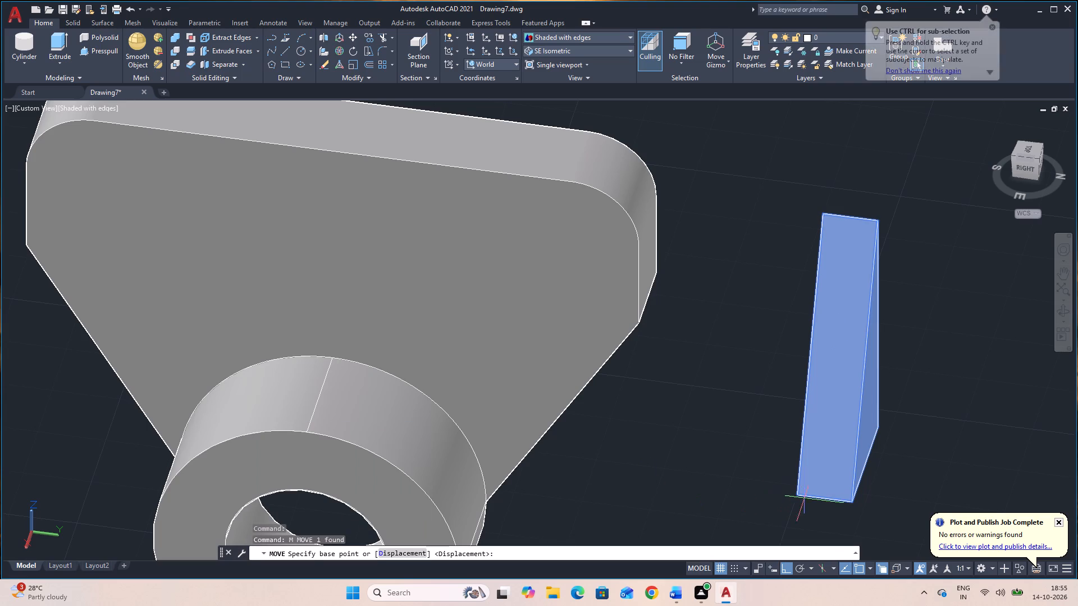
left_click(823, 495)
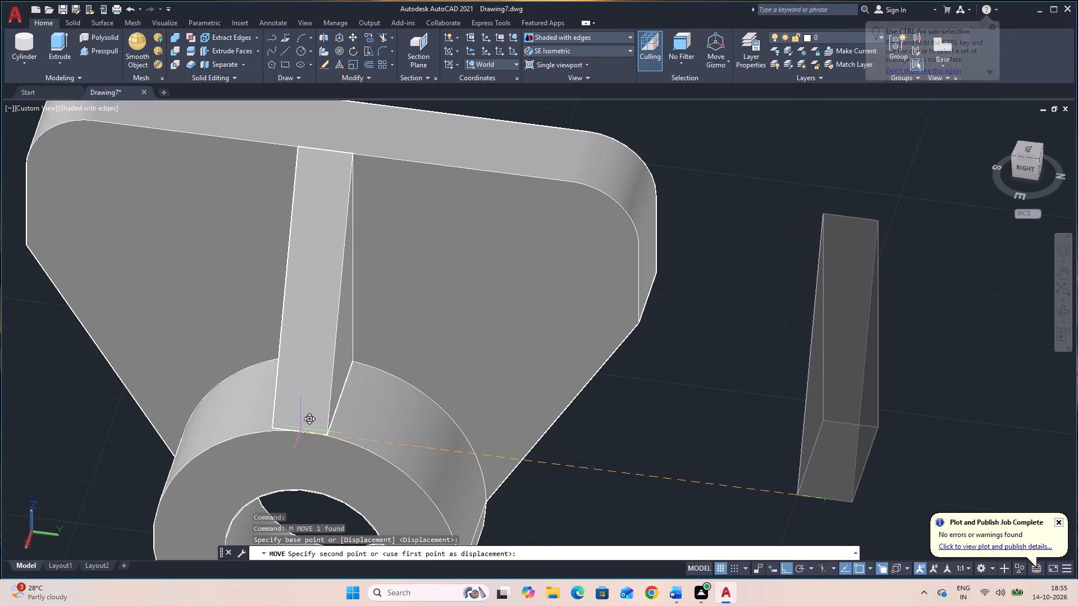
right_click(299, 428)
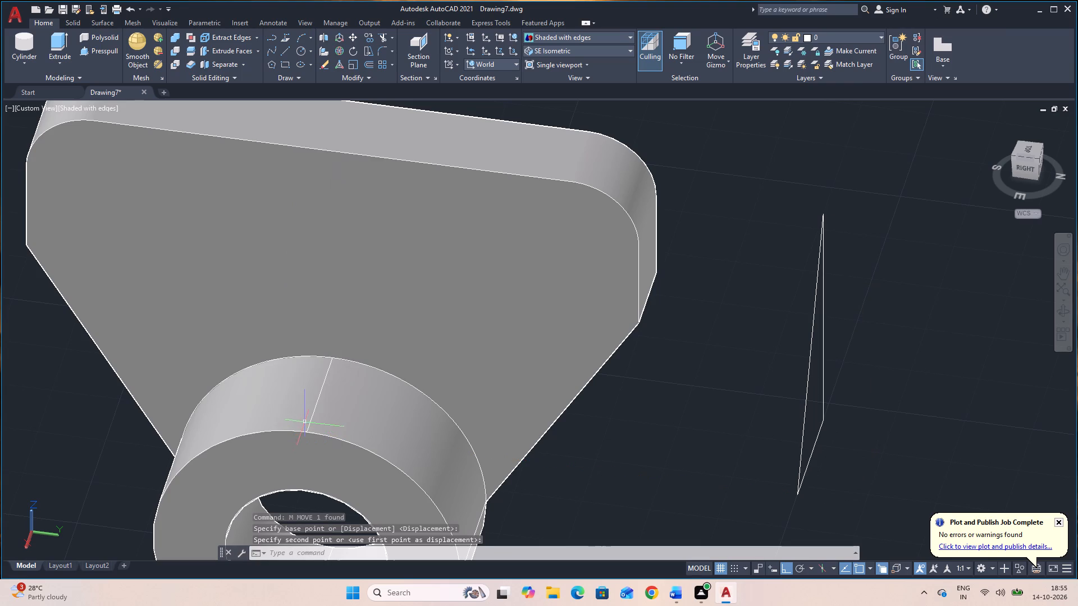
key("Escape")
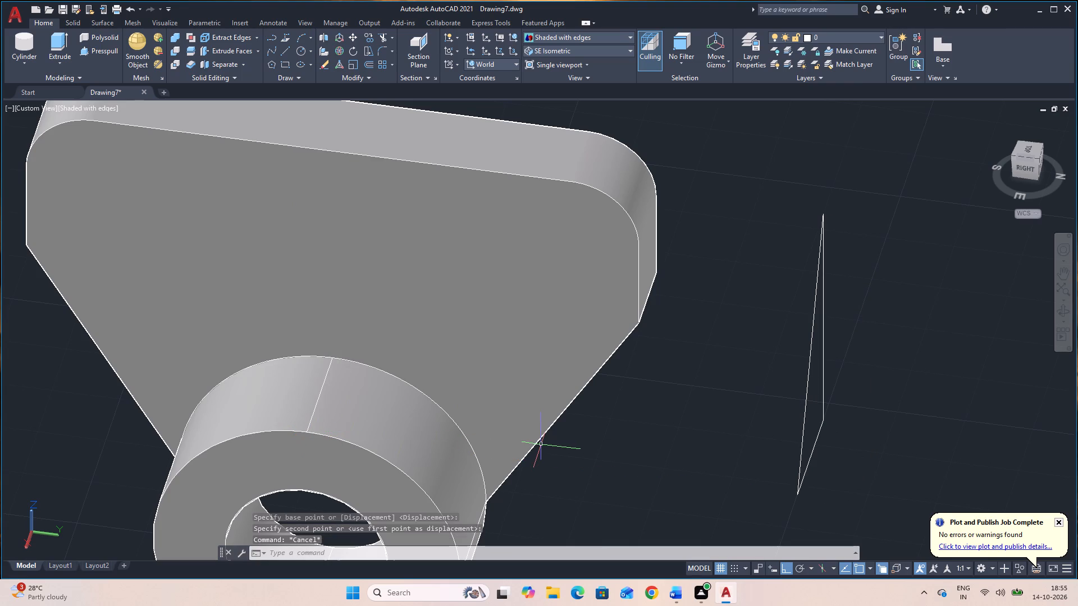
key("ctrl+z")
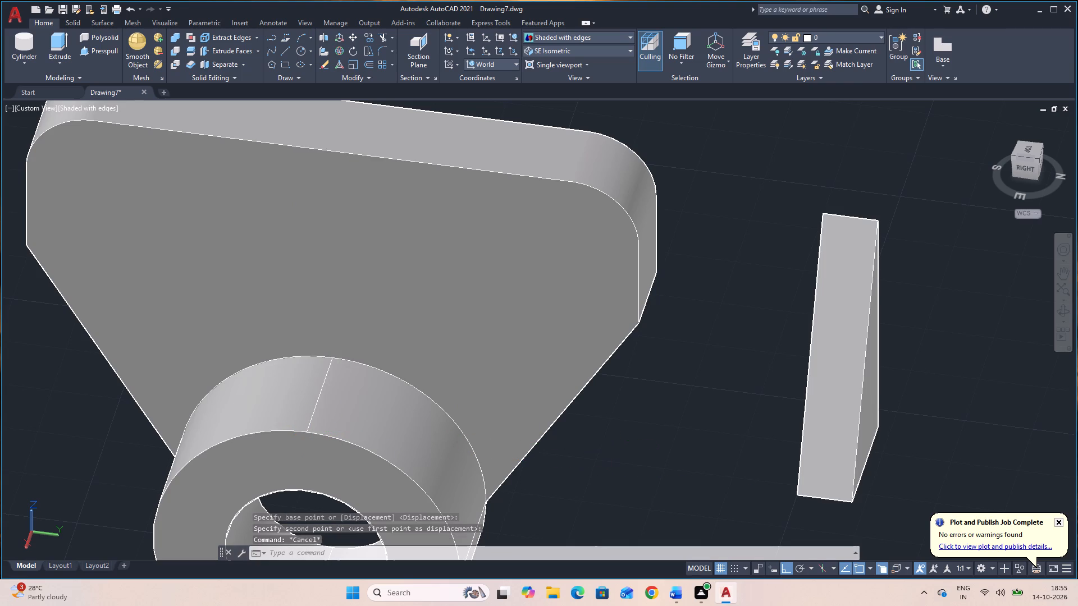
Move the rib from its lower front edge midpoint to the top quadrant of the cylinder's front circle.
left_click(835, 465)
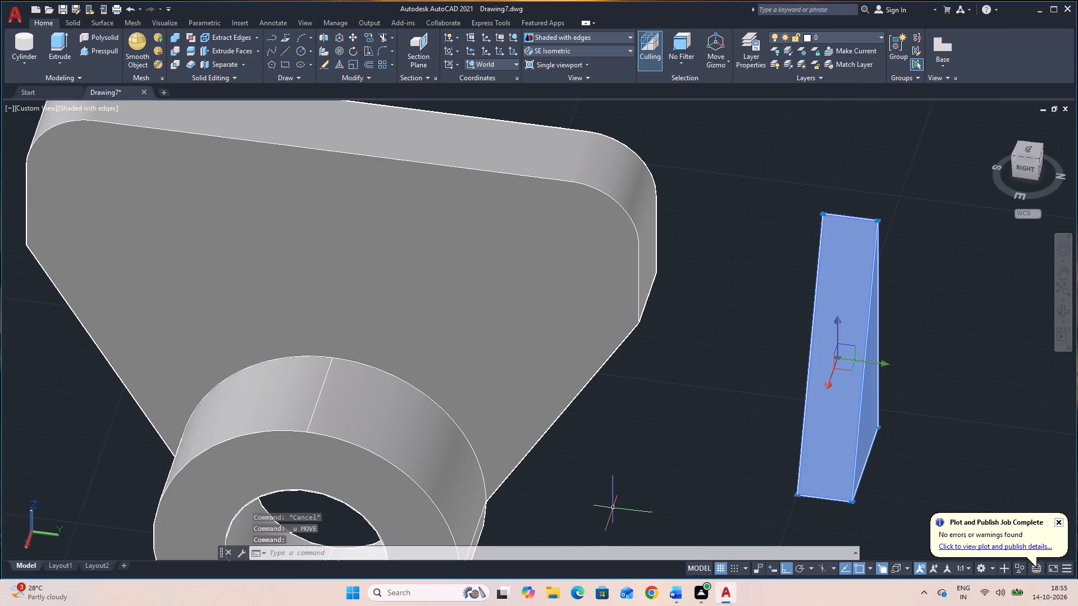
type("M")
key("space")
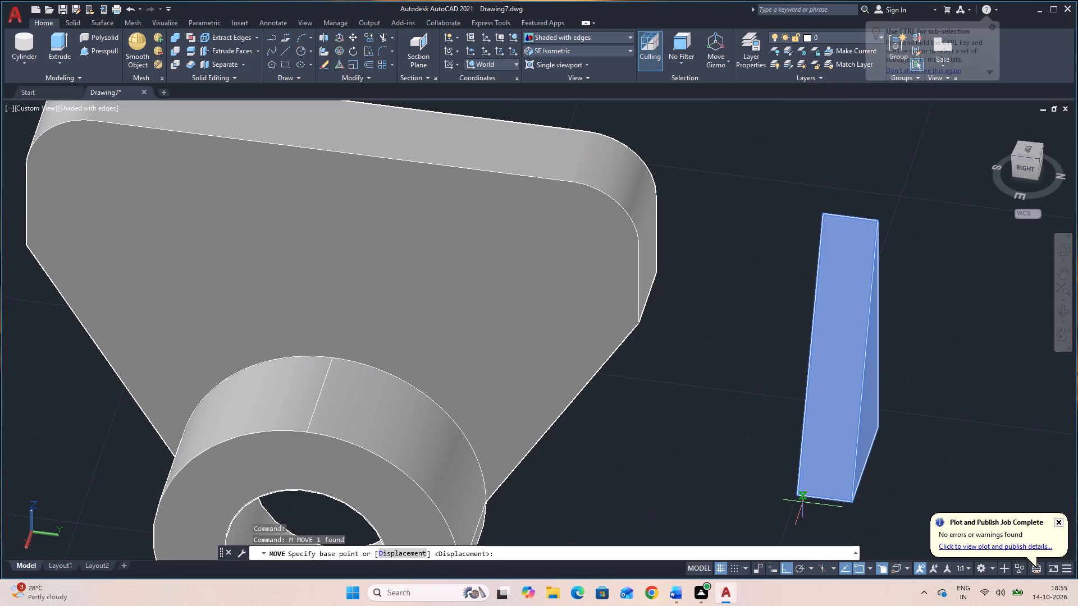
left_click(823, 498)
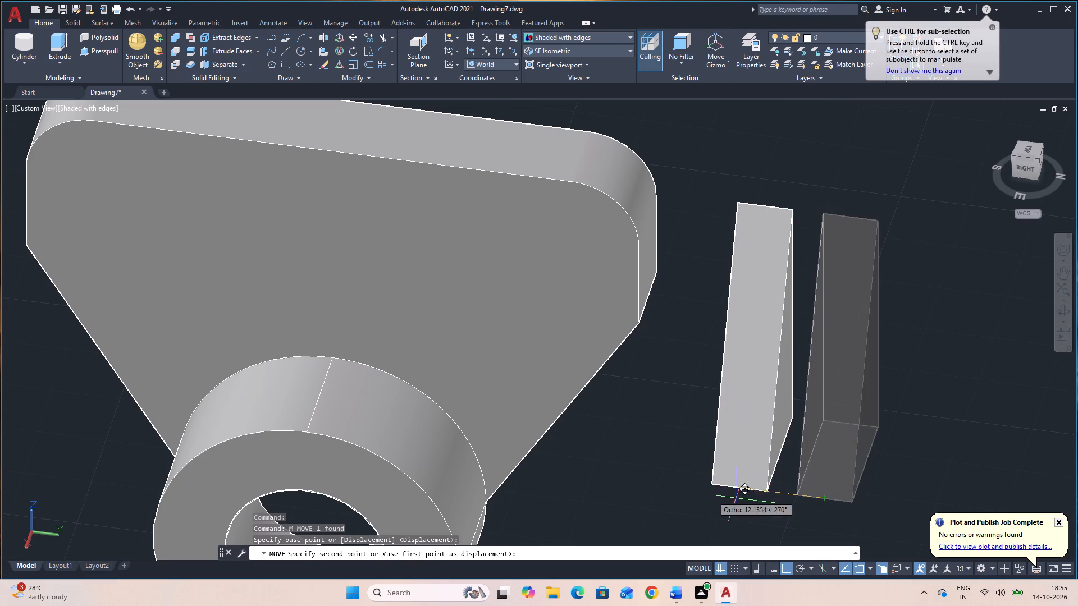
right_click(658, 484, "shift")
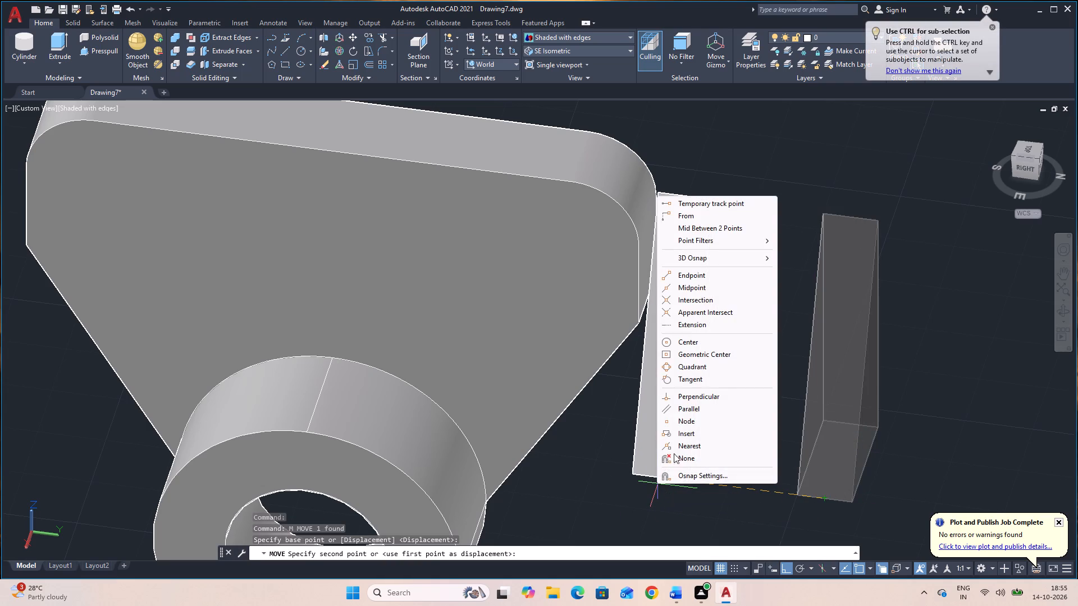
left_click(687, 367)
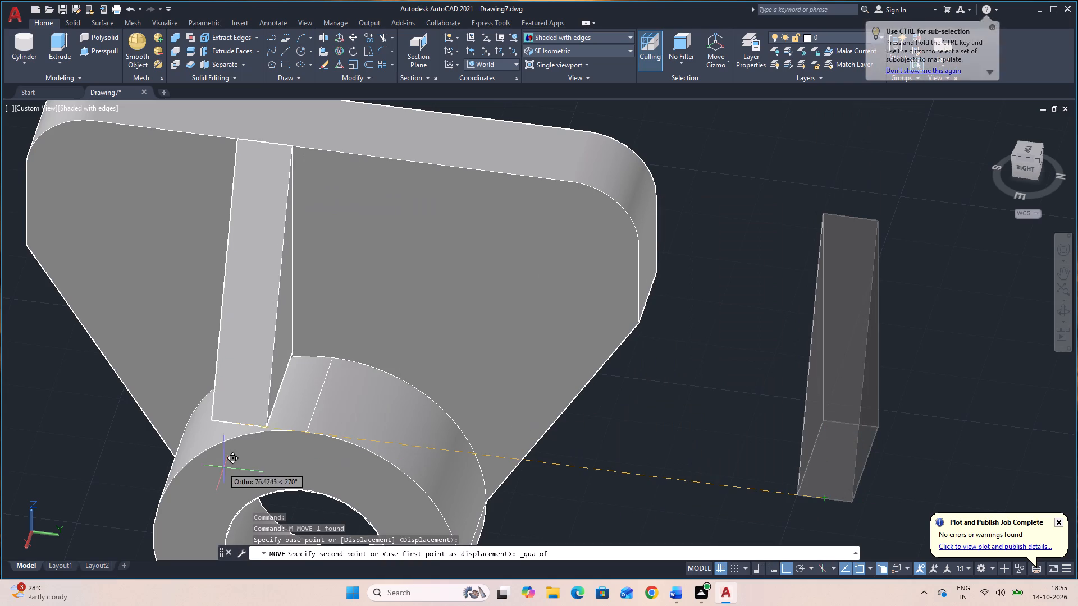
left_click(308, 431)
Delete the leftover triangle polyline beside the part.
left_click(834, 483)
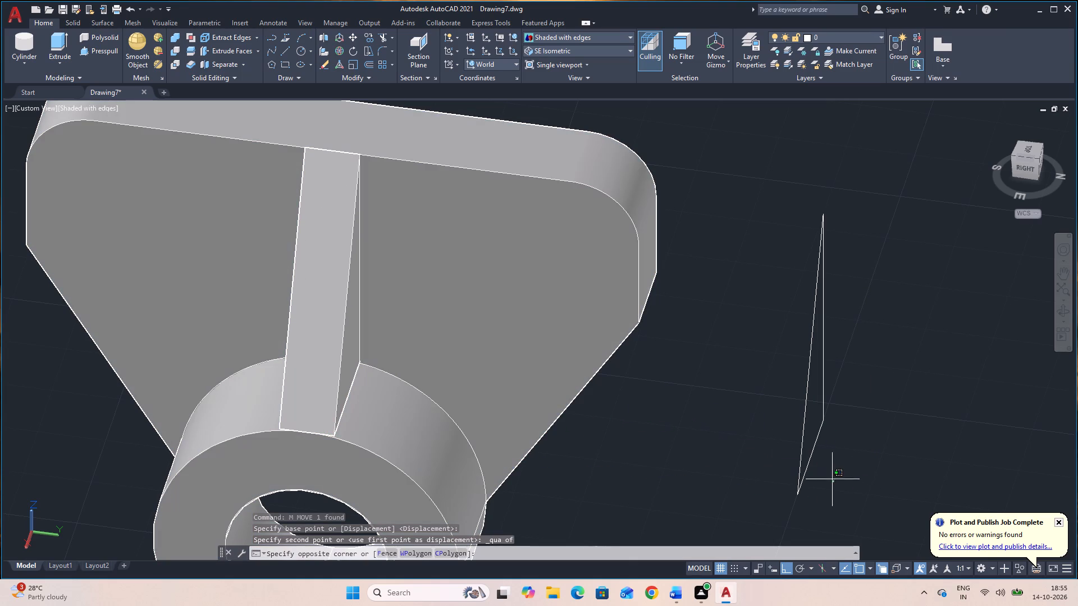
left_click(797, 322)
key("Delete")
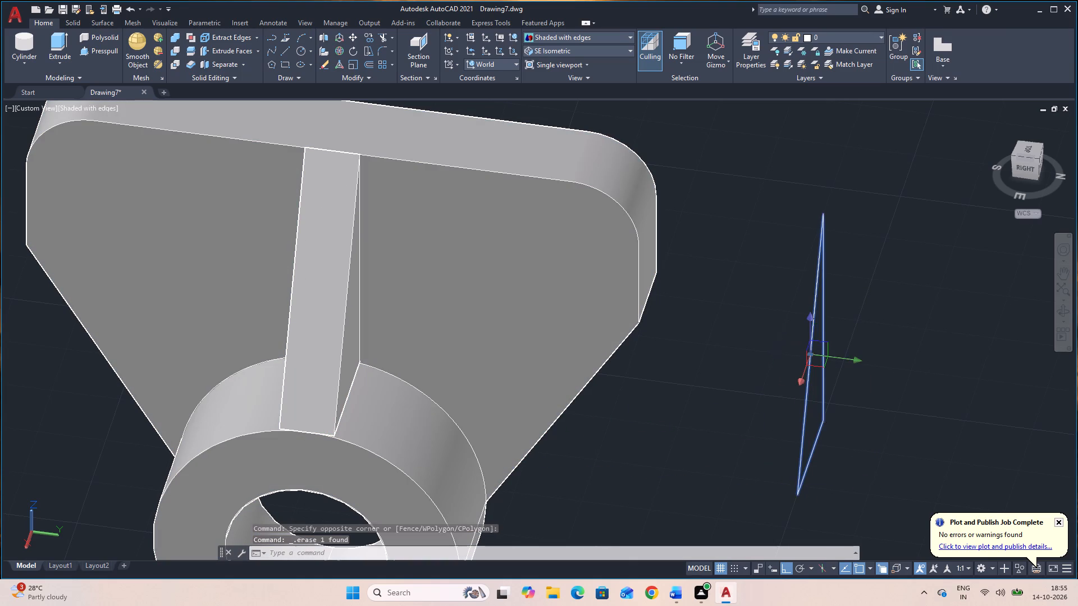
Examine the part from the front, side and back, checking the rib, the cylinder and the plate's rear face.
scroll(751, 359, "down", 1)
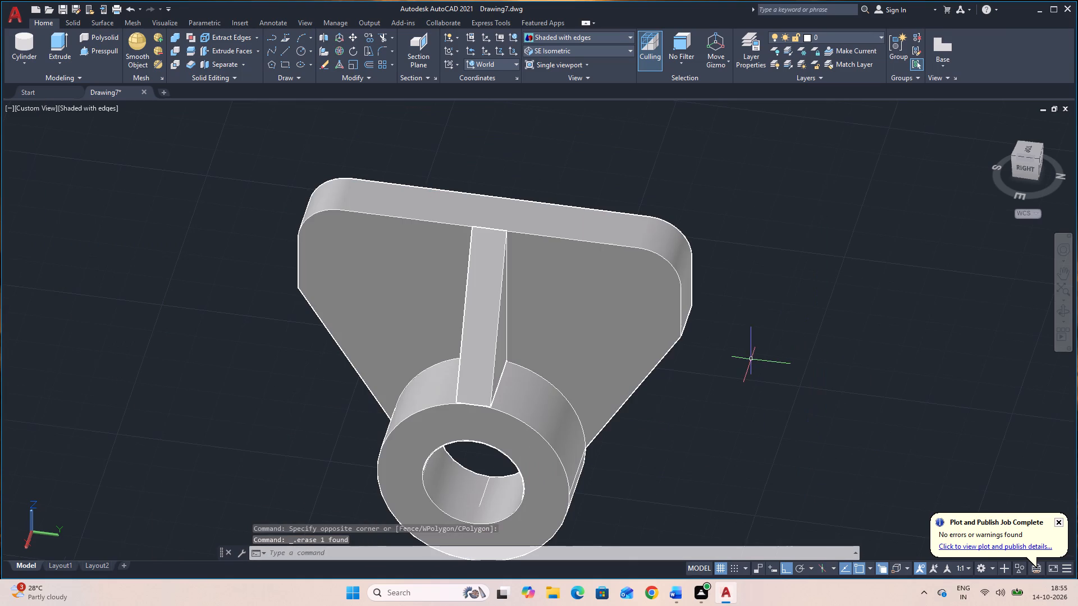
middle_click_drag(771, 393, 812, 330)
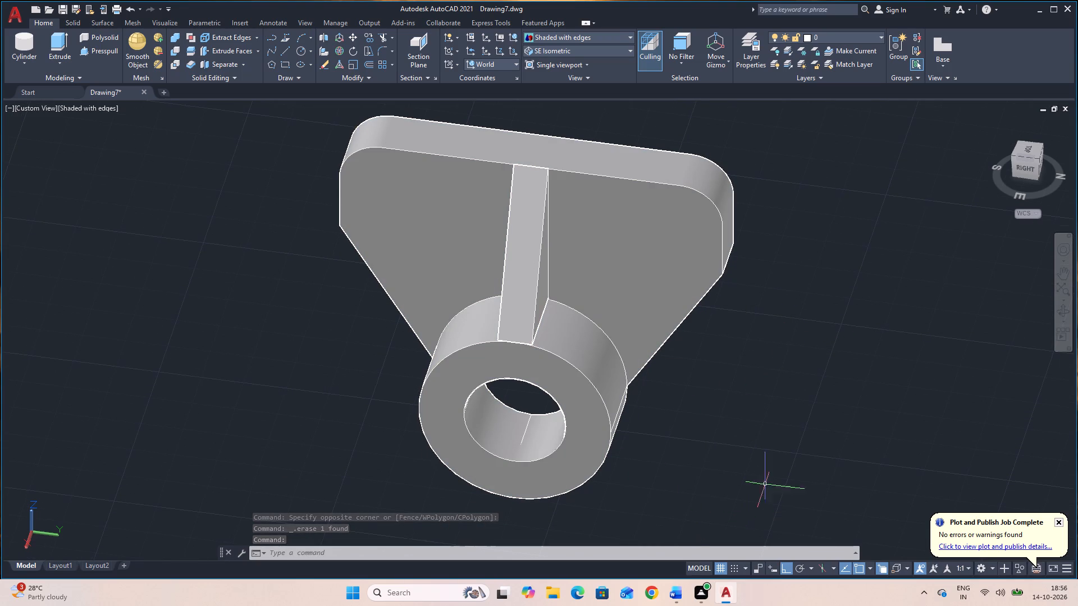
left_click(1061, 307)
left_click_drag(766, 480, 889, 487)
left_click_drag(820, 488, 846, 485)
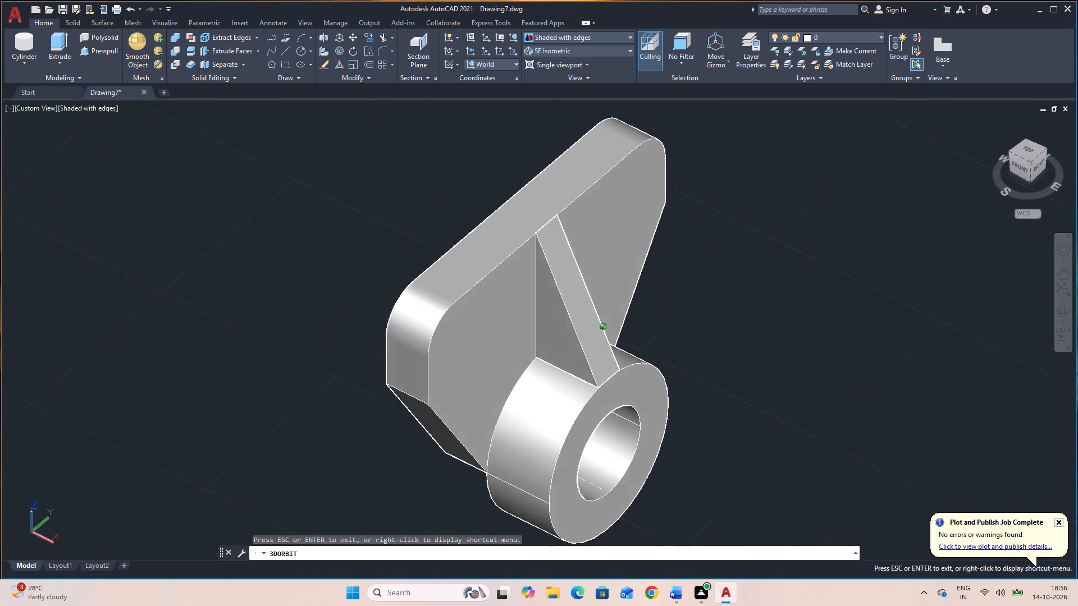
left_click_drag(846, 485, 999, 421)
left_click_drag(817, 471, 774, 507)
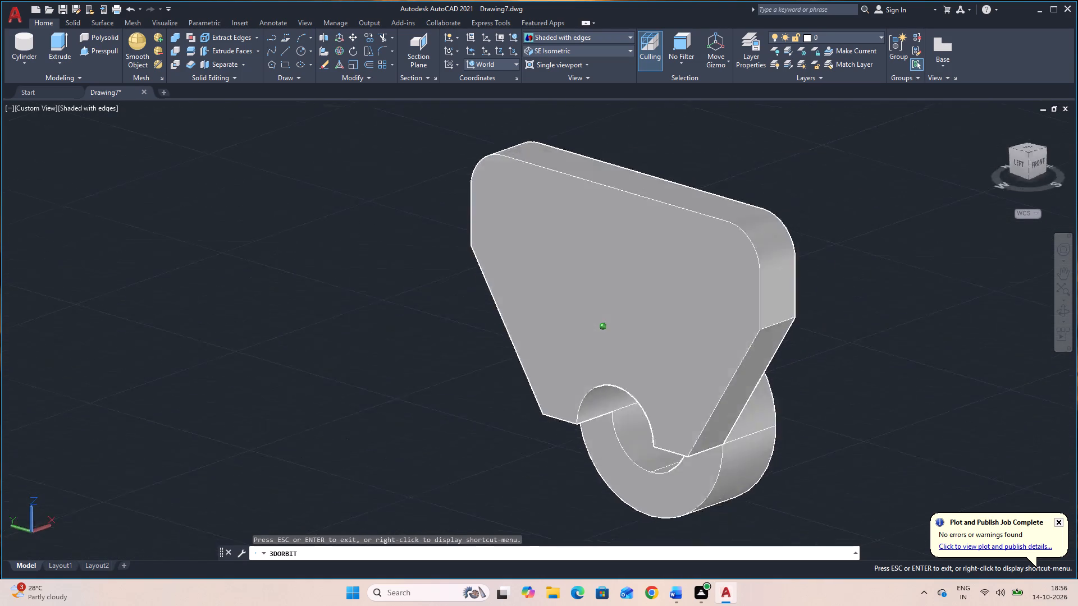
left_click_drag(774, 507, 664, 509)
left_click_drag(926, 434, 948, 459)
left_click_drag(870, 462, 881, 463)
left_click_drag(881, 471, 924, 477)
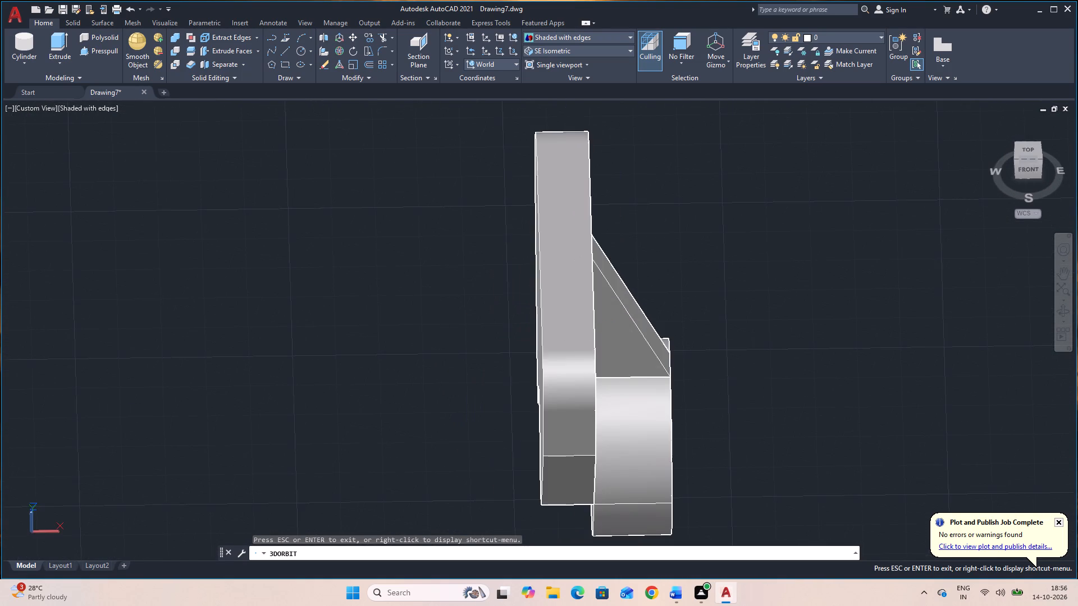
left_click_drag(794, 476, 943, 462)
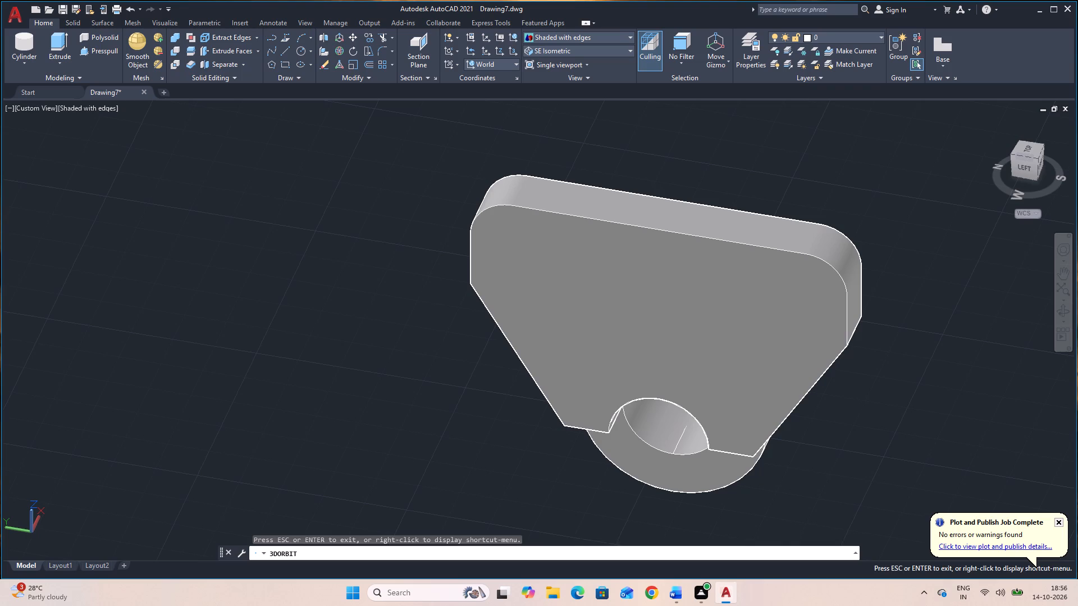
key("Escape")
Create a box on the plate's rear face, starting 15 from the upper edge's midpoint, length 30, width 5, height down to the bottom edge.
left_click(29, 66)
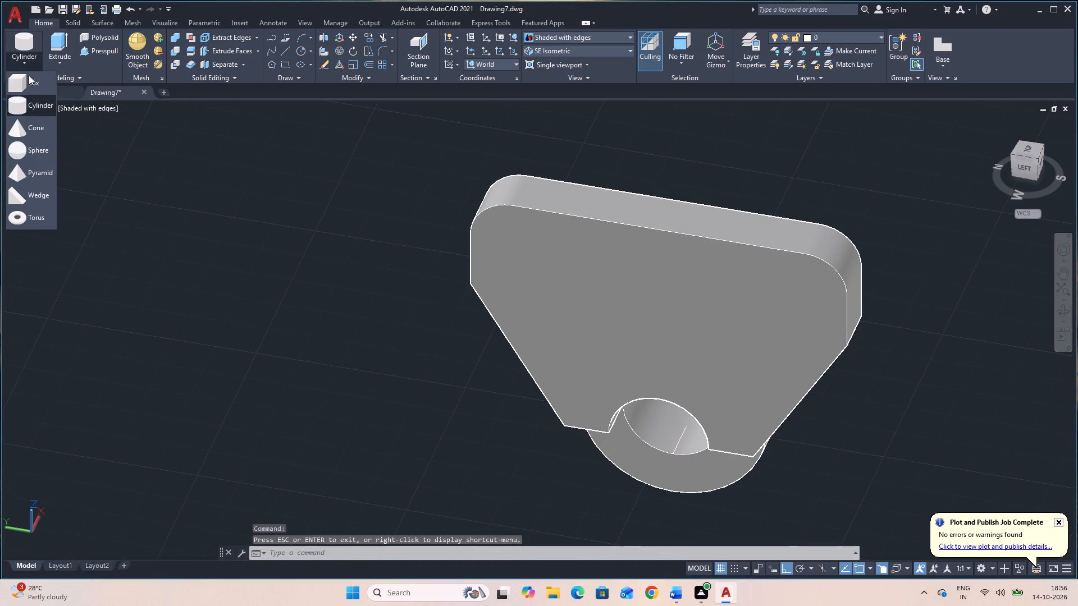
left_click(32, 82)
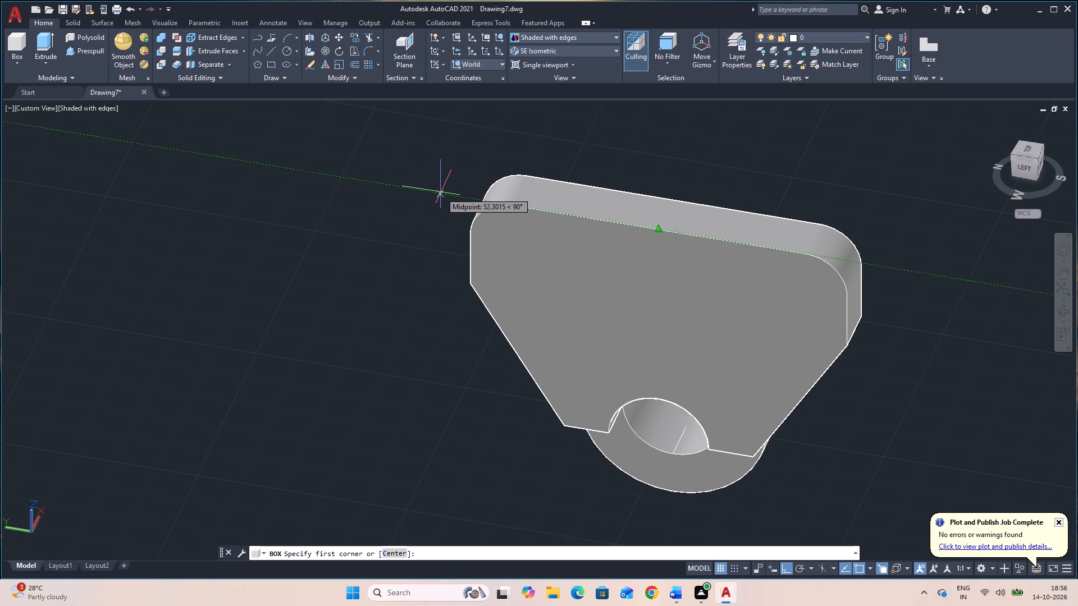
key("1")
key("5")
key("Return")
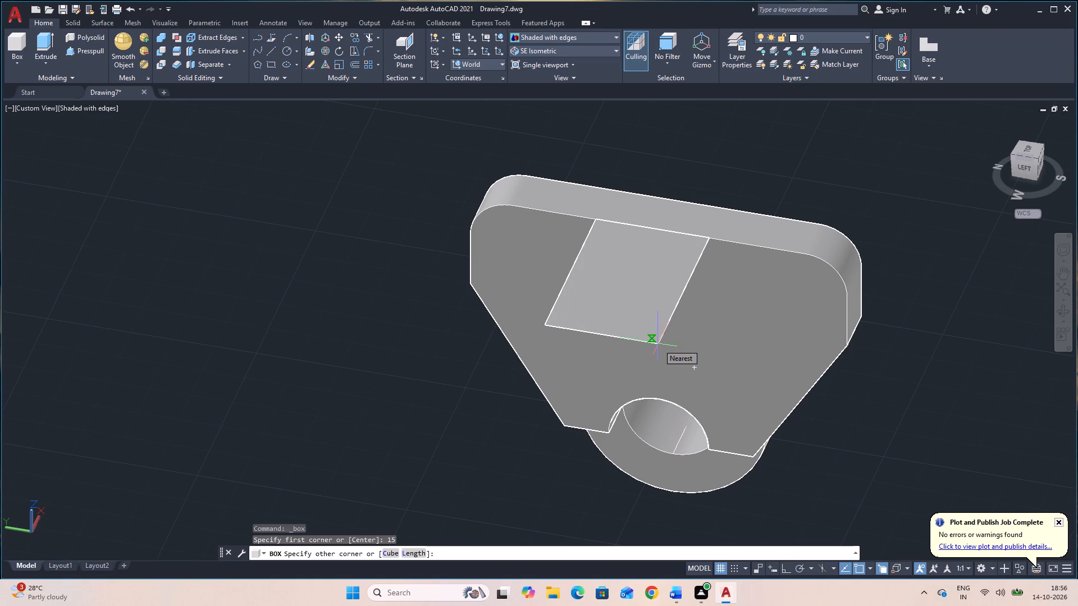
key("F8")
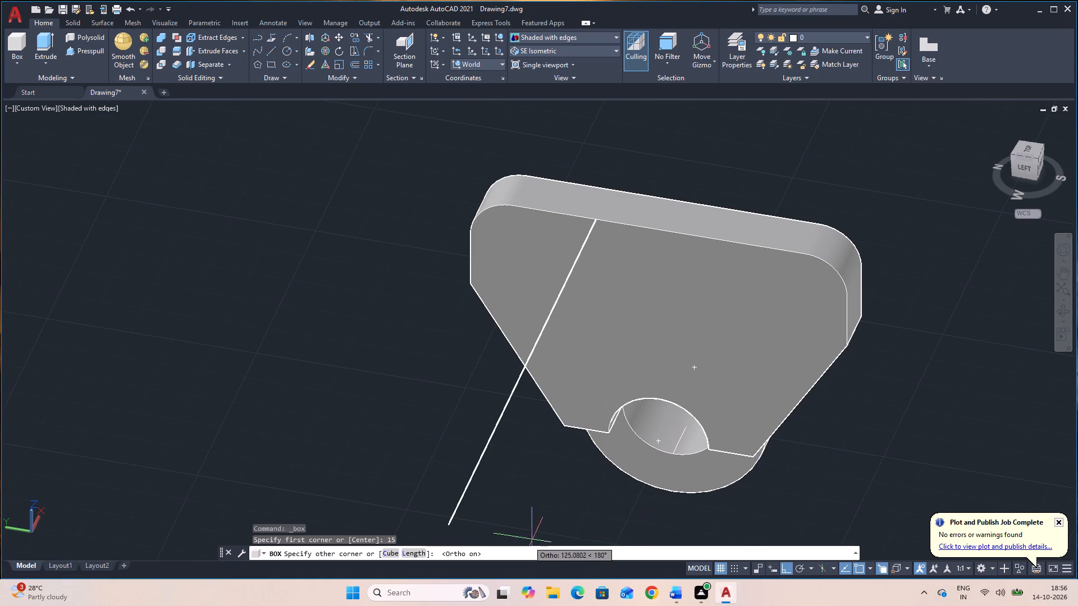
left_click(414, 550)
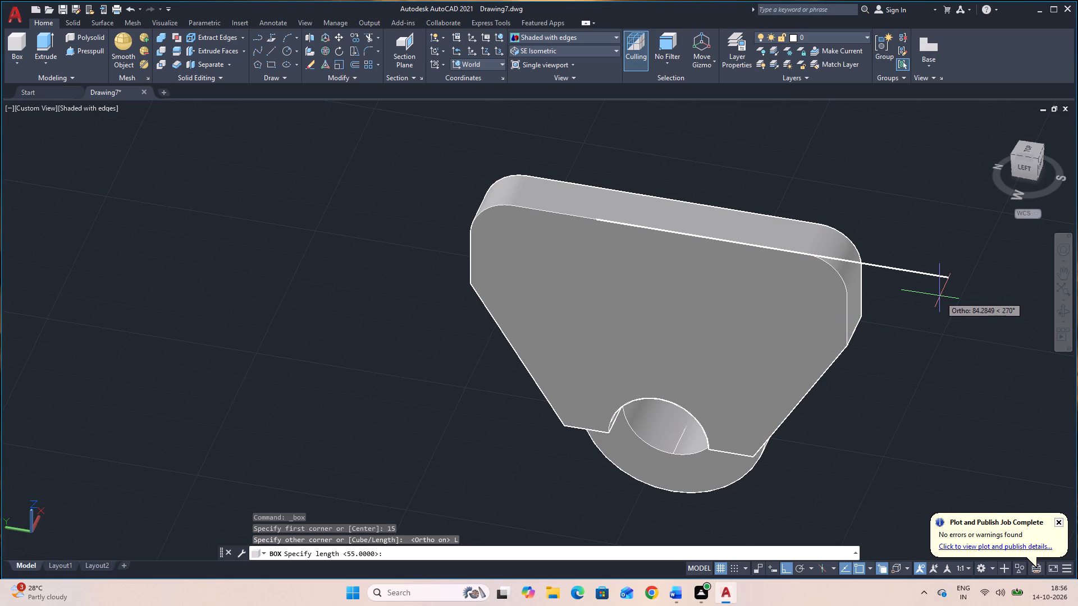
type("30")
key("Return")
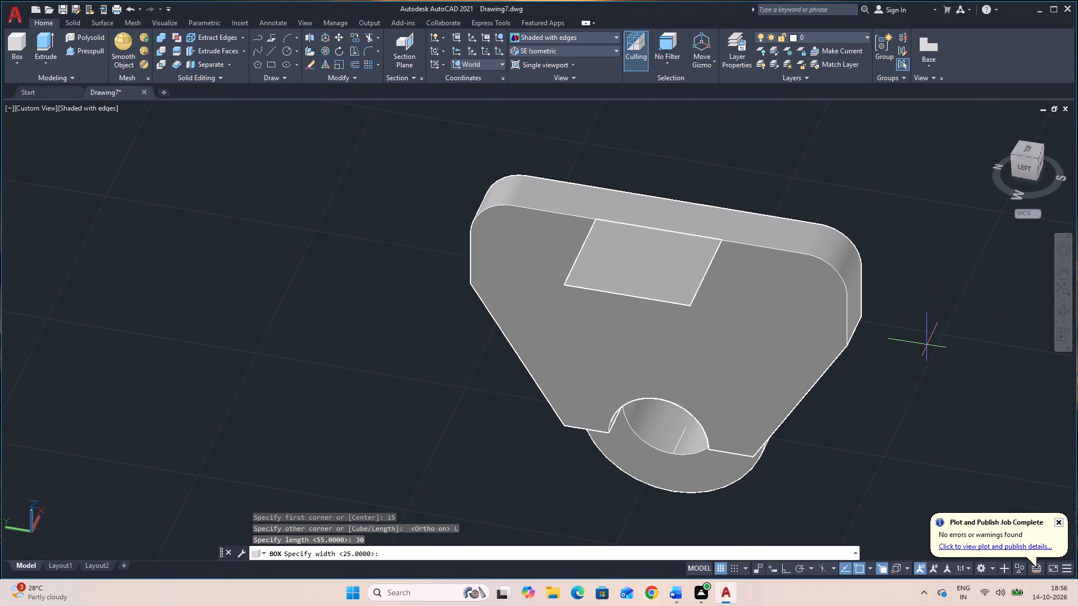
key("5")
key("Return")
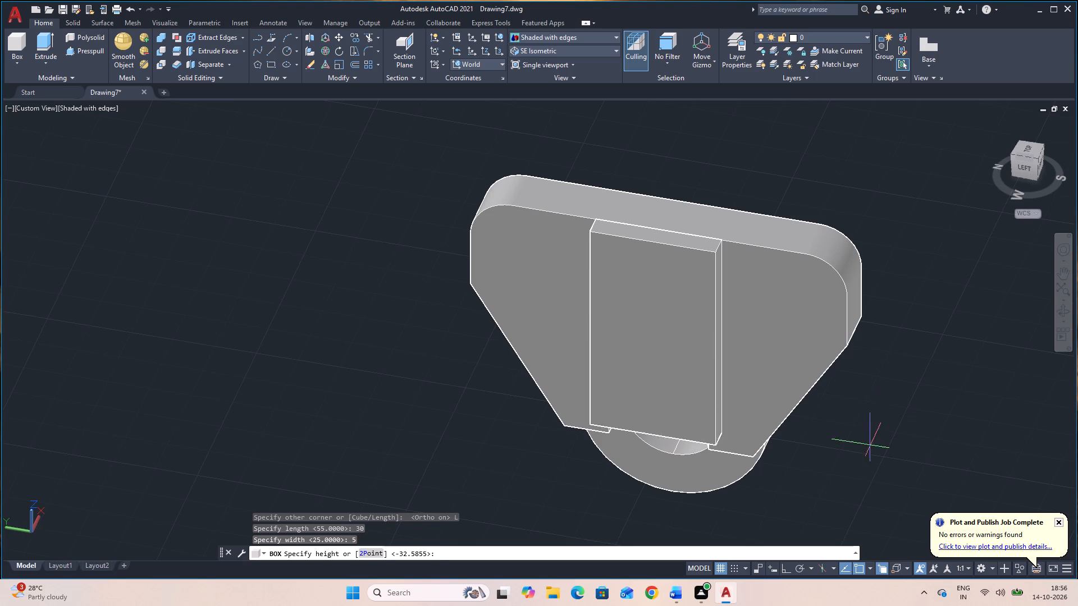
left_click(721, 453)
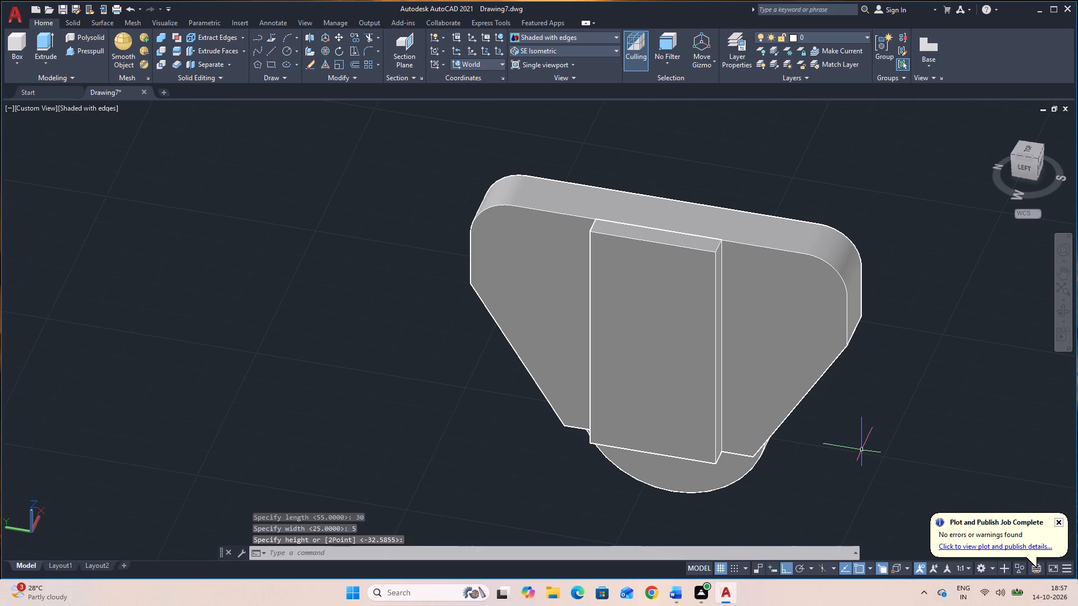
key("Escape")
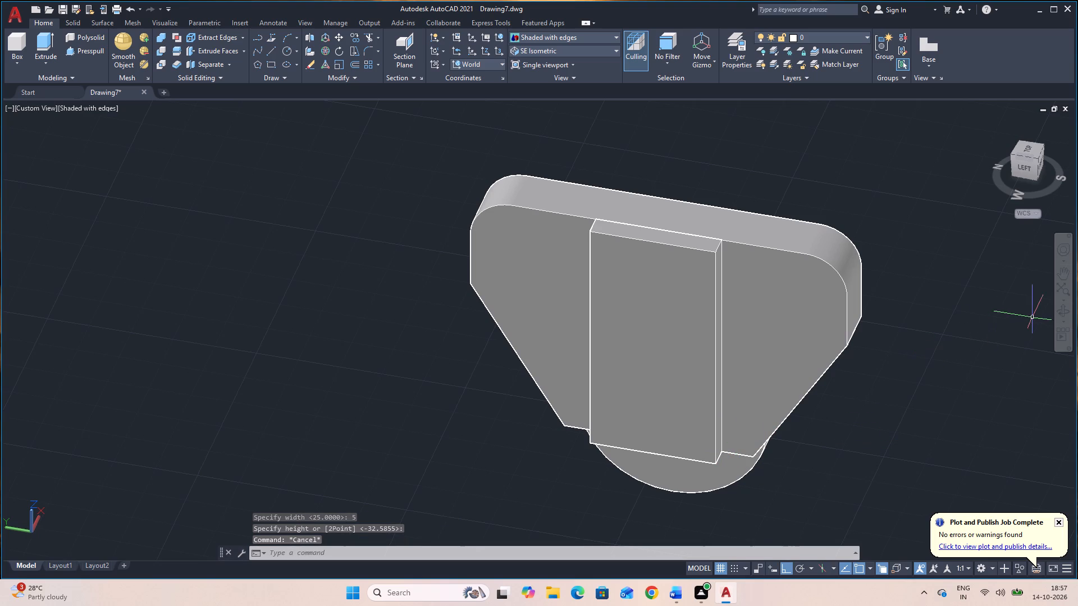
Presspull the area inside the cylinder's bore to cut the hole through the rear box.
left_click(1062, 311)
left_click_drag(1001, 415, 766, 315)
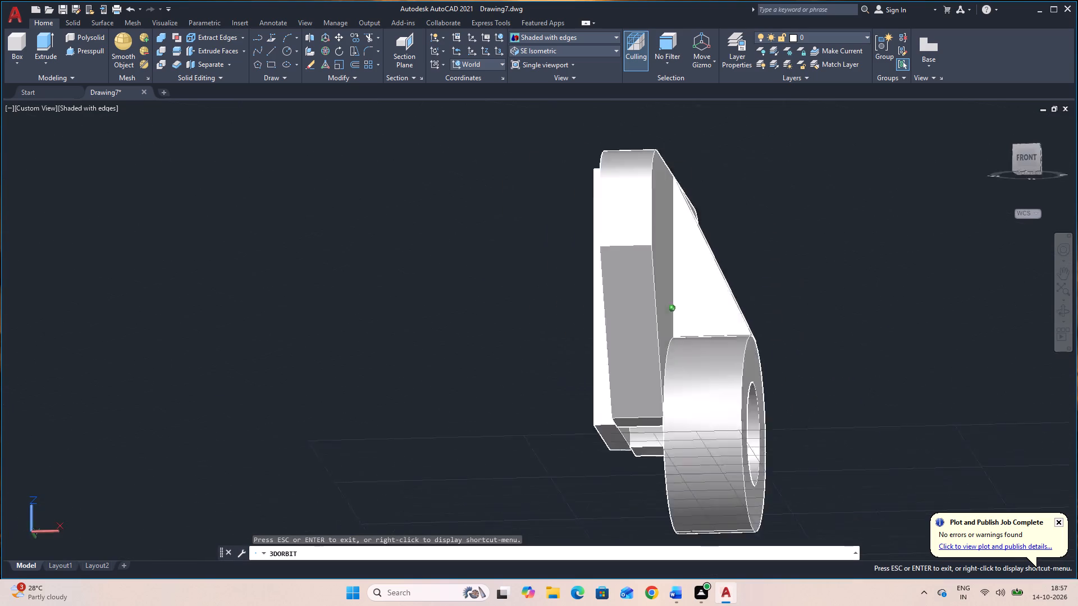
left_click_drag(766, 315, 664, 339)
left_click_drag(604, 333, 610, 316)
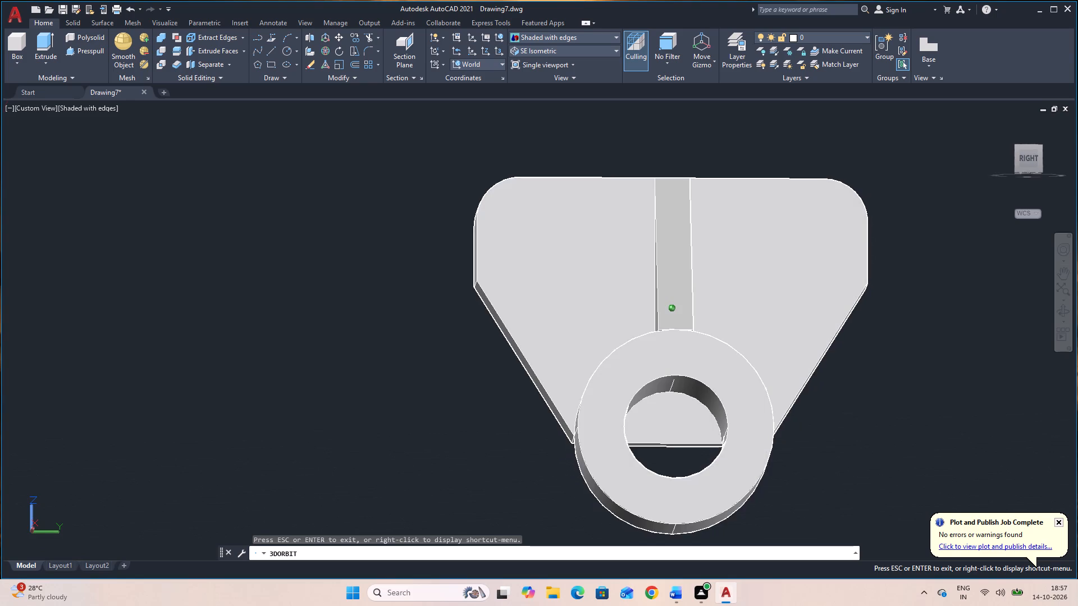
left_click_drag(610, 316, 599, 323)
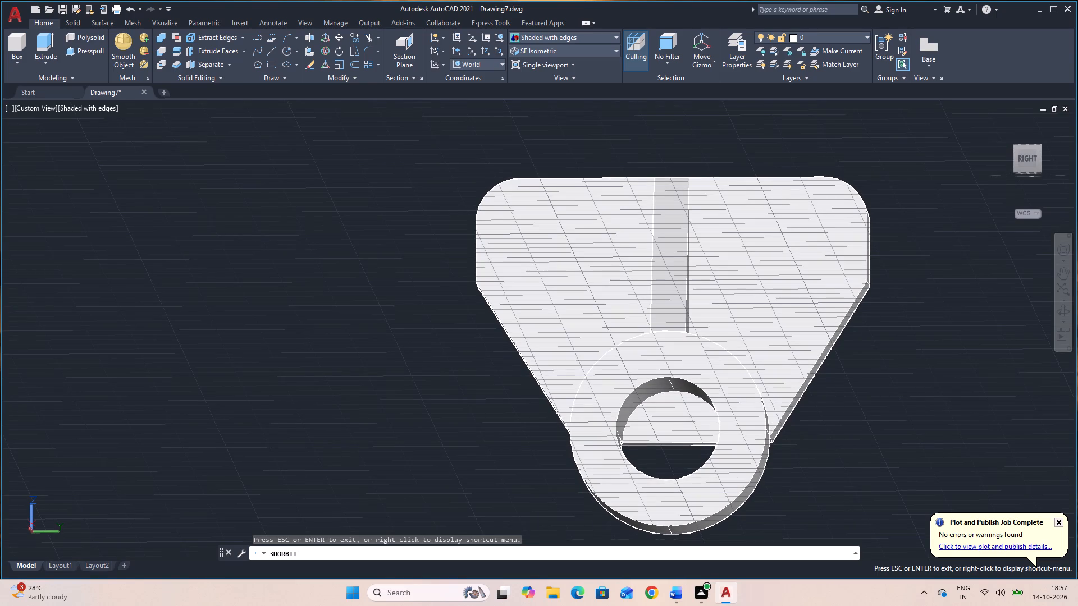
key("Escape")
left_click(82, 50)
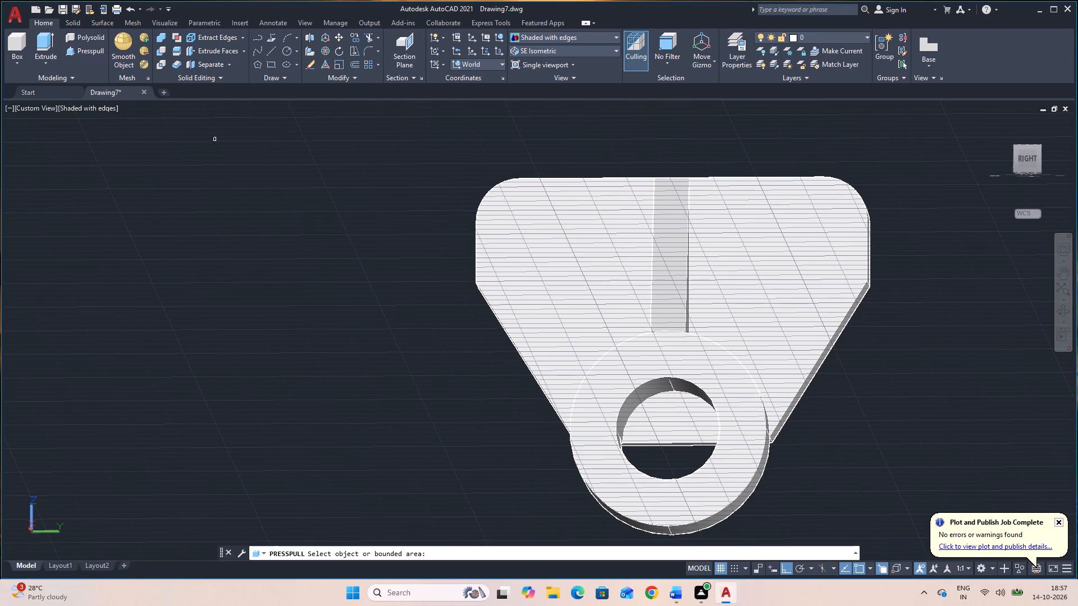
left_click(668, 429)
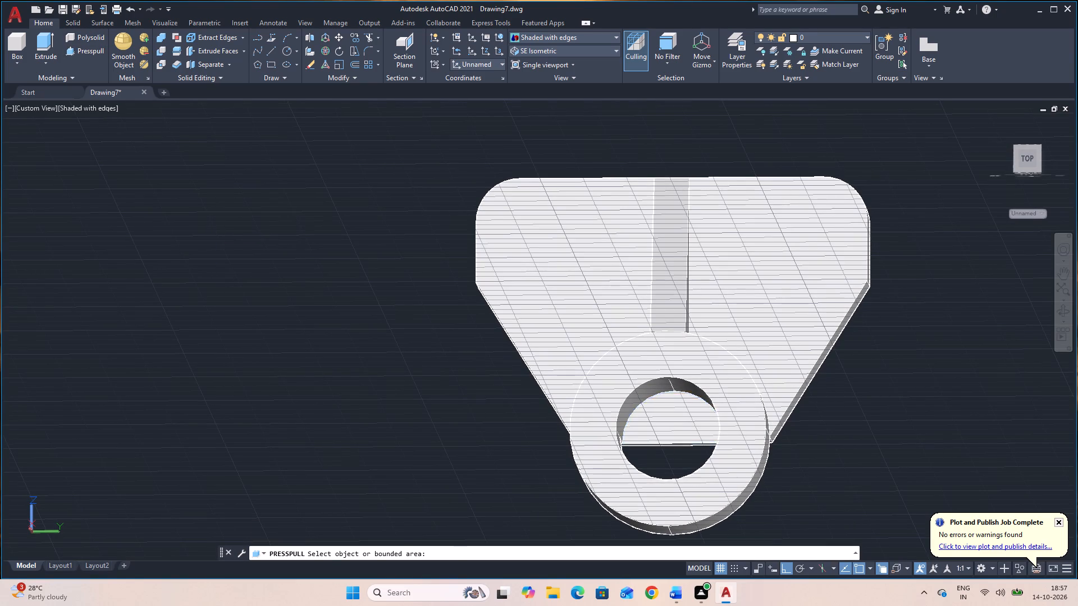
left_click(917, 472)
key("Escape")
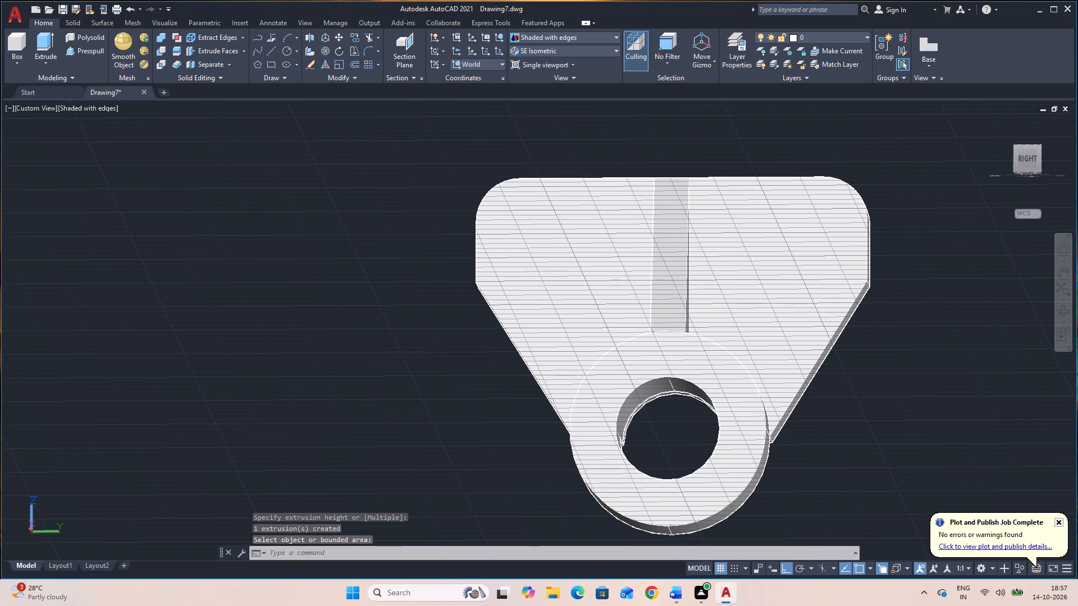
Set the view to SE Isometric and union the bored plate, the rib and the rear box into one solid.
left_click(611, 45)
left_click(600, 141)
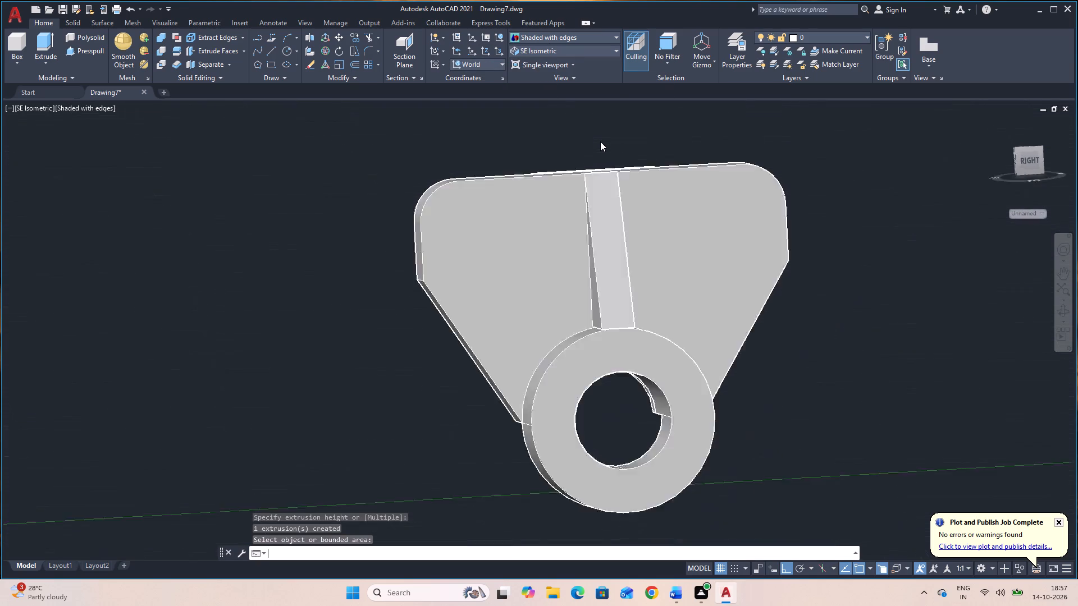
left_click(556, 282)
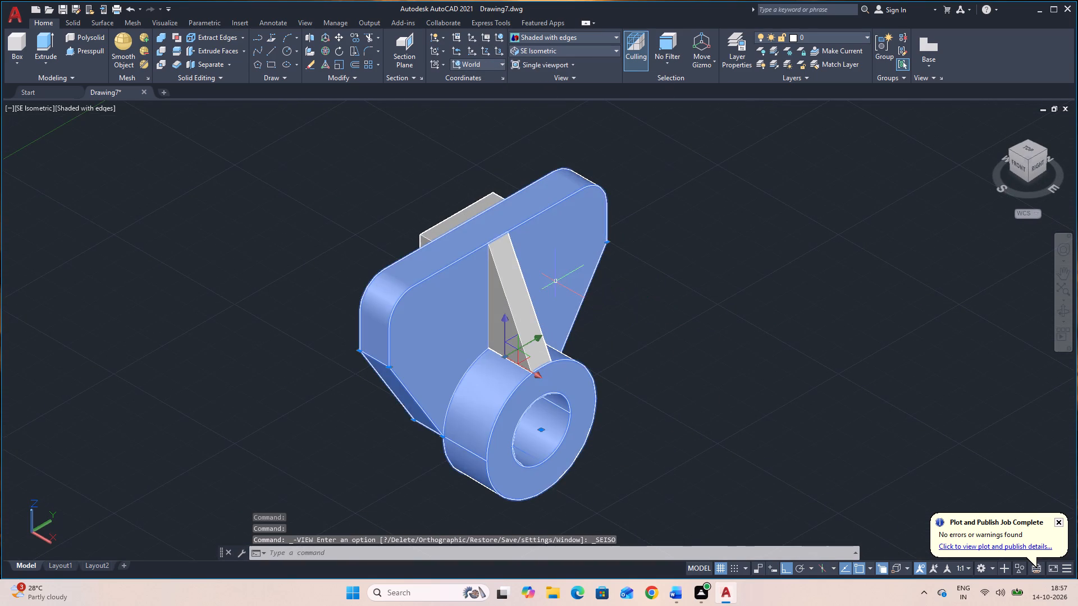
key("Escape")
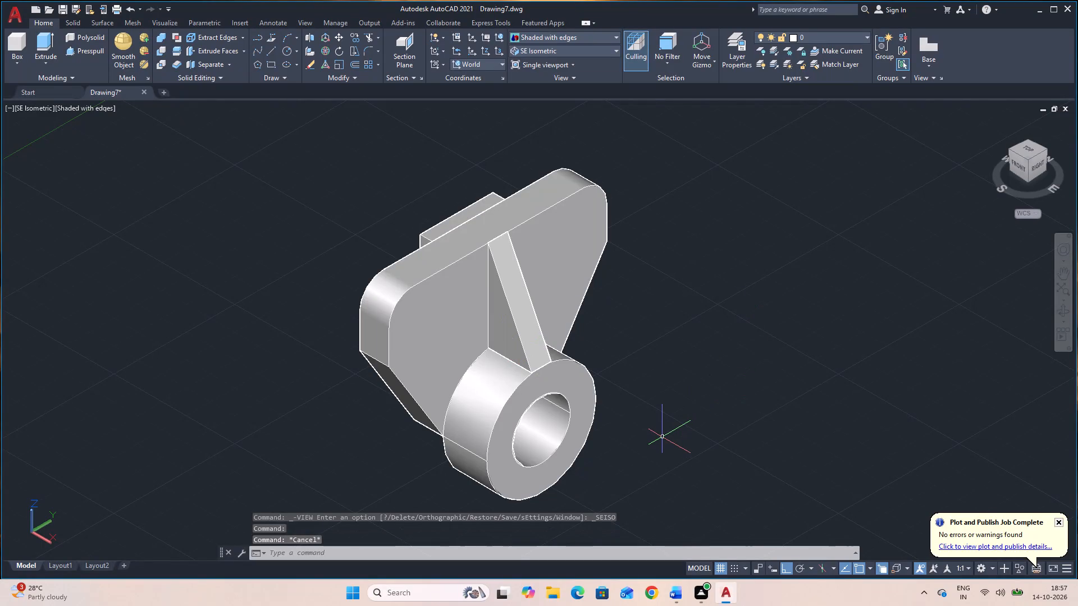
type("UNION")
key("Return")
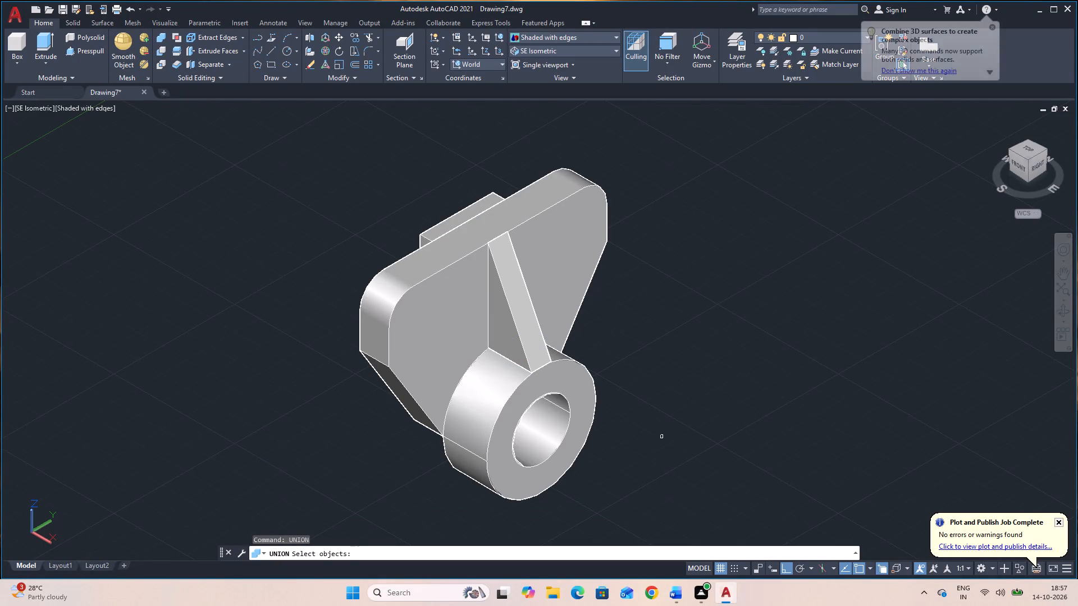
left_click(588, 508)
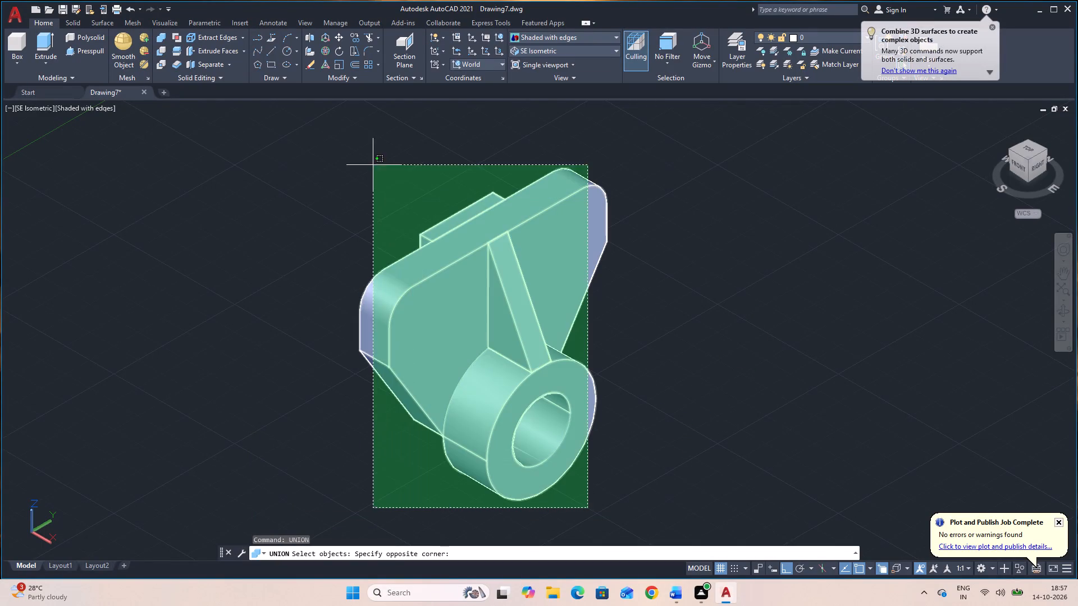
left_click(370, 143)
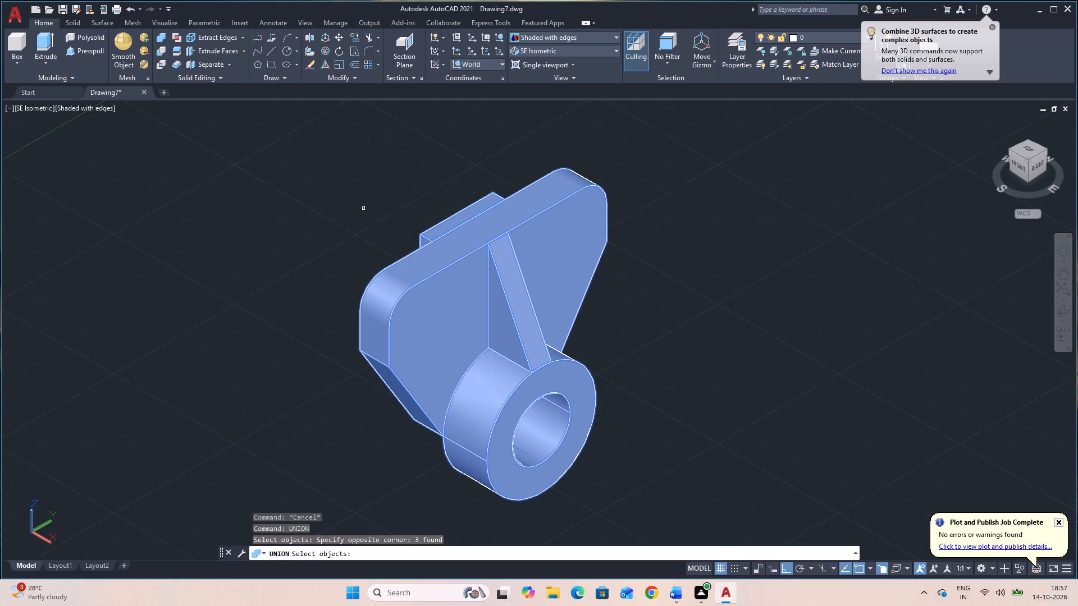
key("Return")
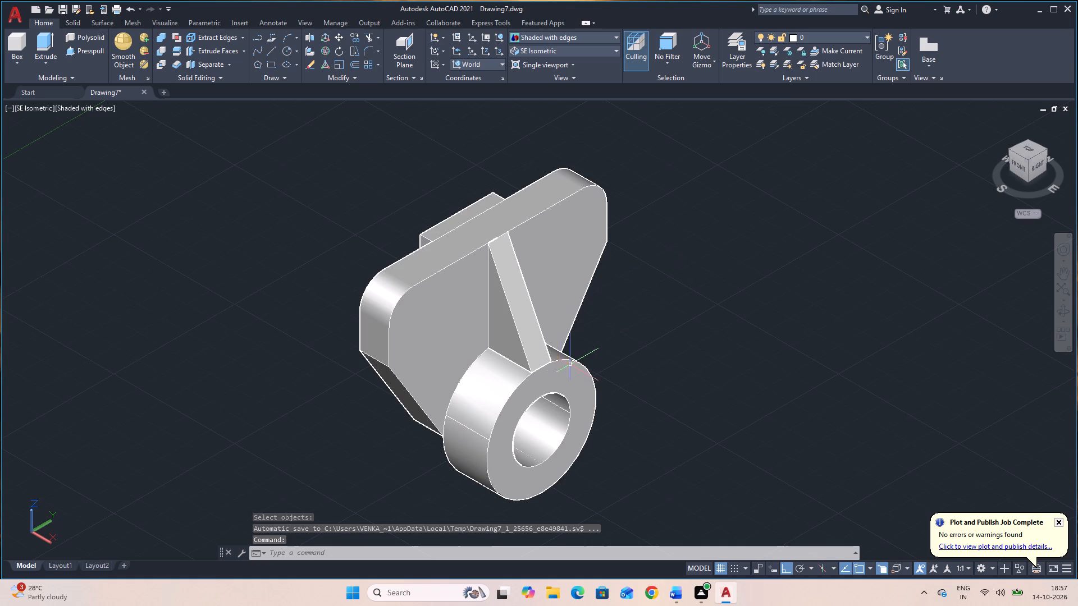
Save the drawing in the Documents folder as 14 3DM.
key("ctrl+s")
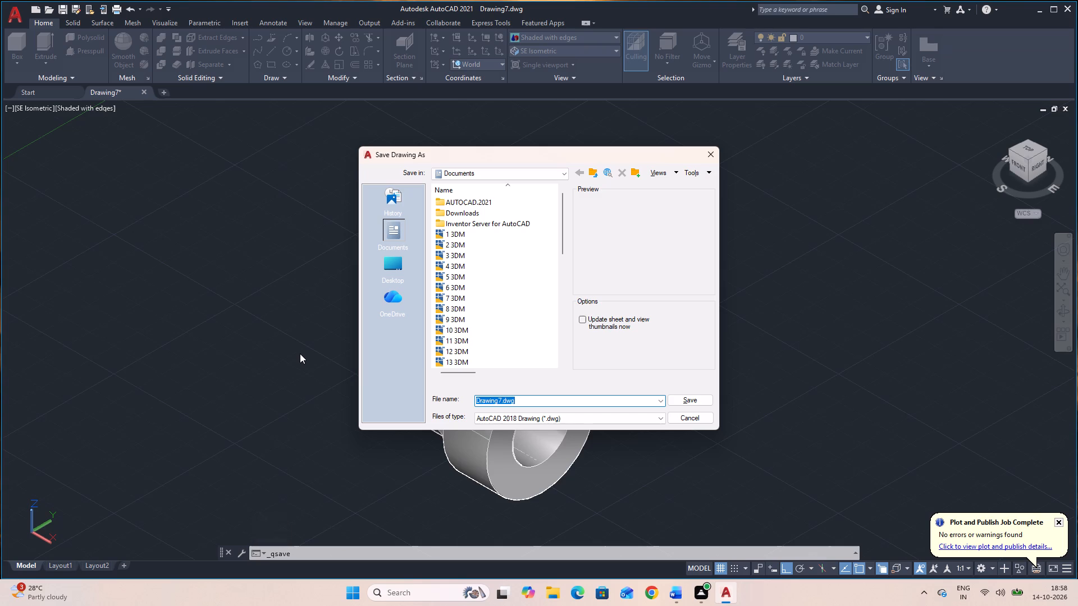
type("14")
key("space")
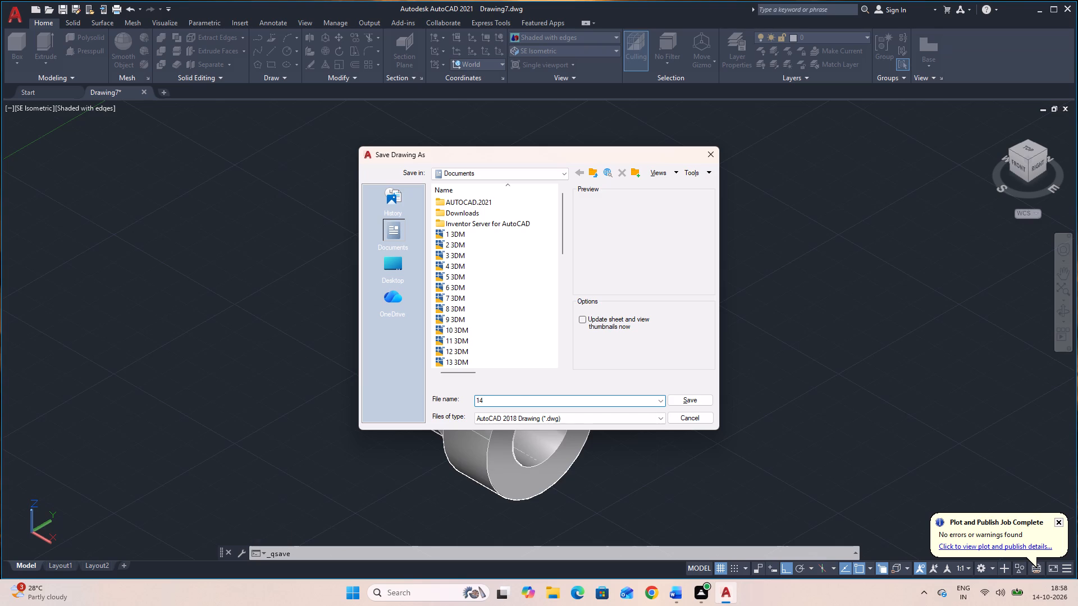
key("3")
type("DM")
key("Return")
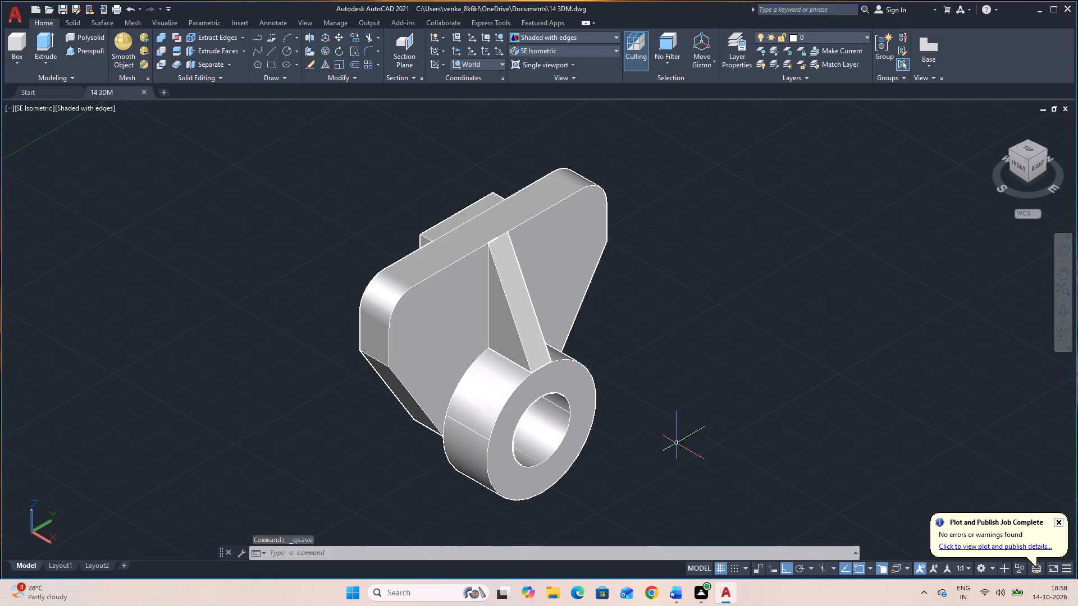
Delete the default viewport from Layout1.
left_click(50, 566)
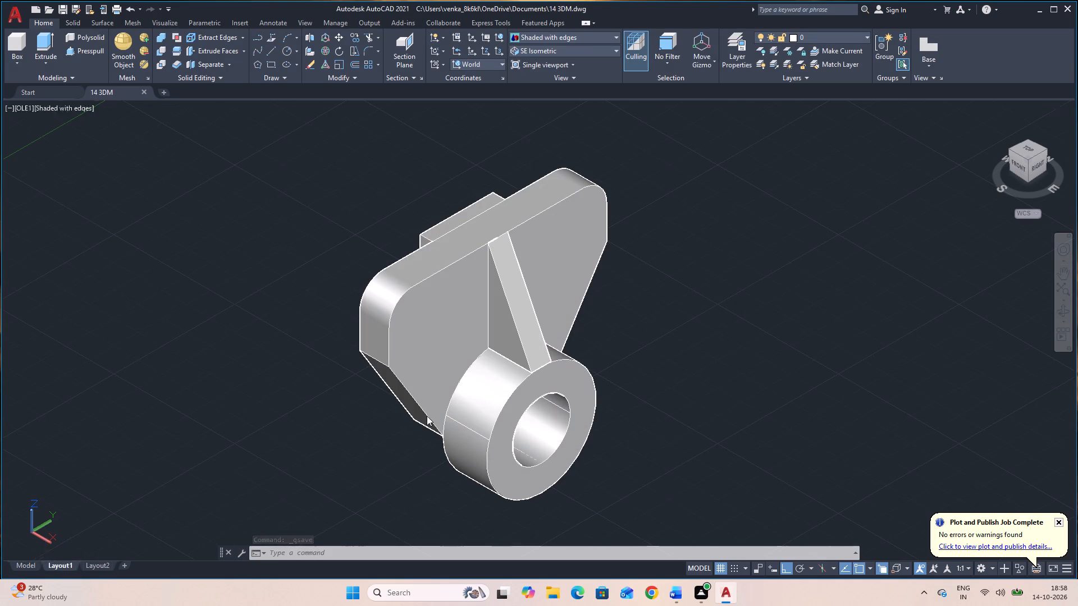
left_click(340, 421)
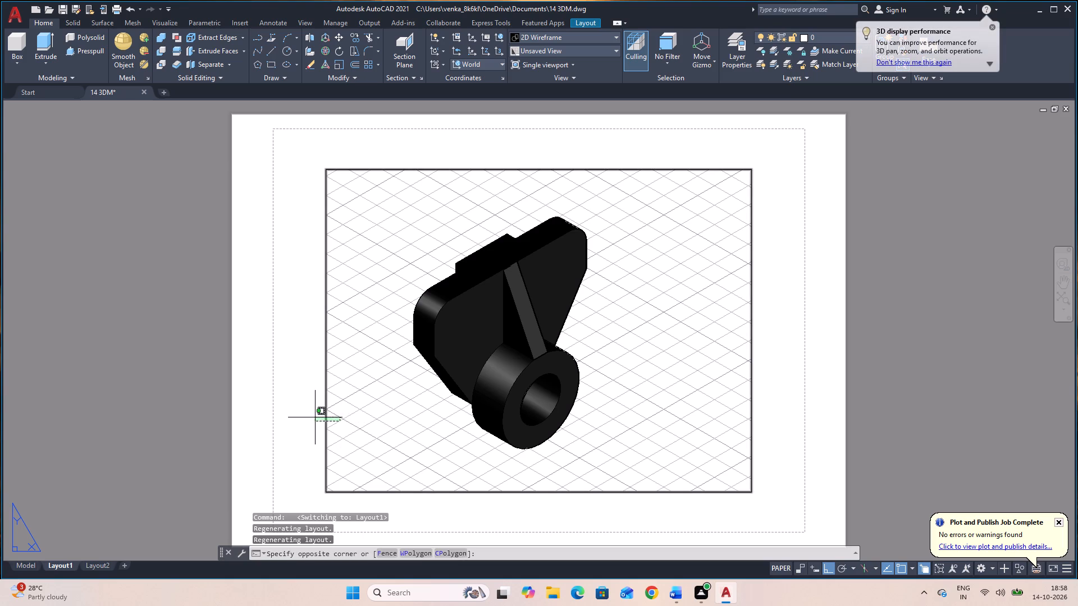
left_click(315, 417)
key("Delete")
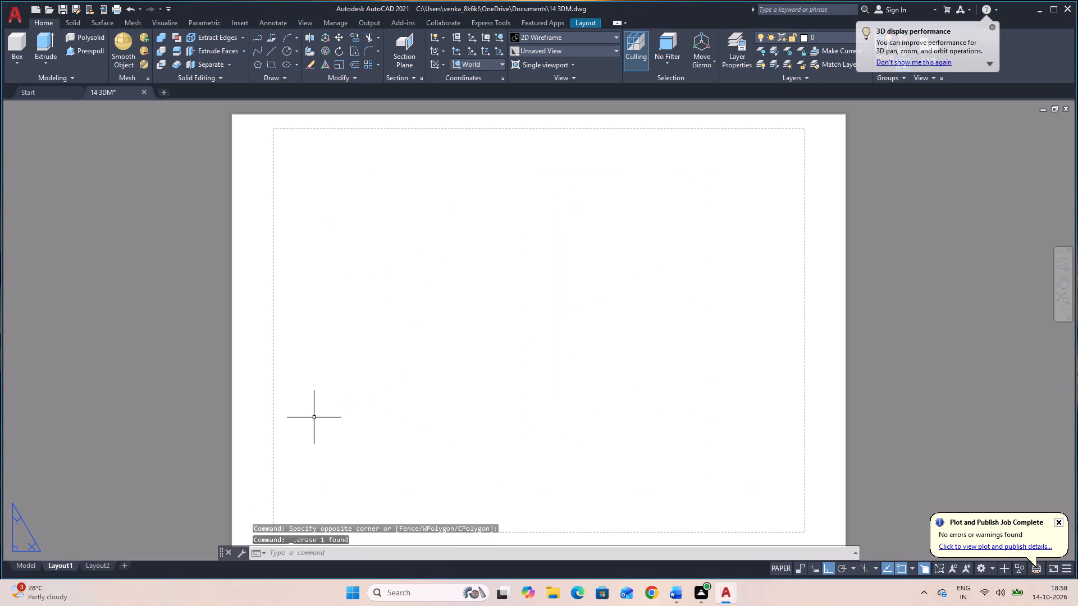
Create a base view of the model-space solid on Layout1, front orientation at 1:1, in the sheet's upper right area.
left_click(31, 567)
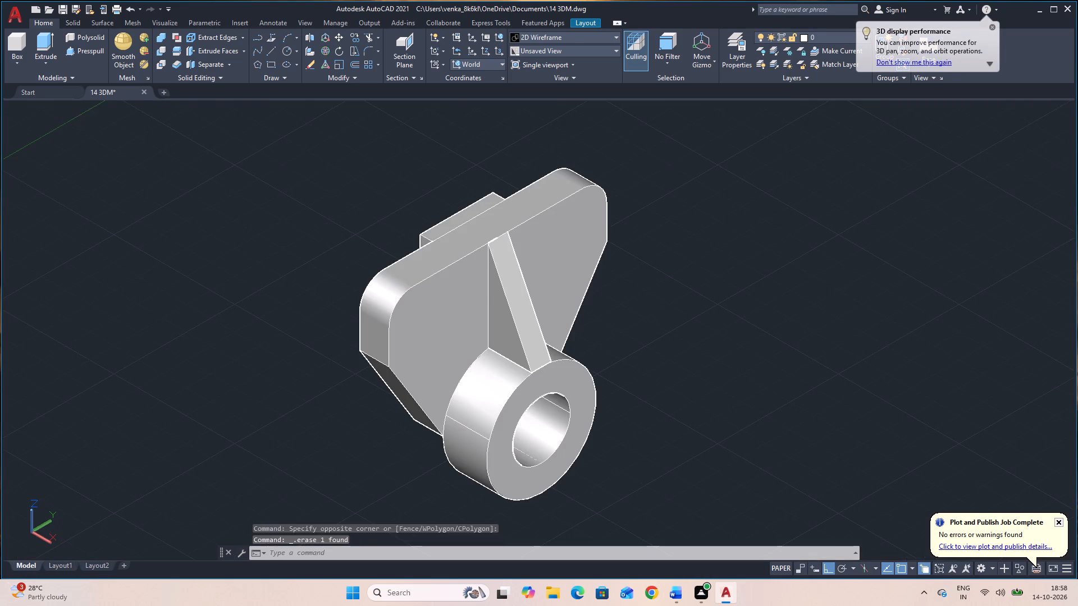
left_click(990, 26)
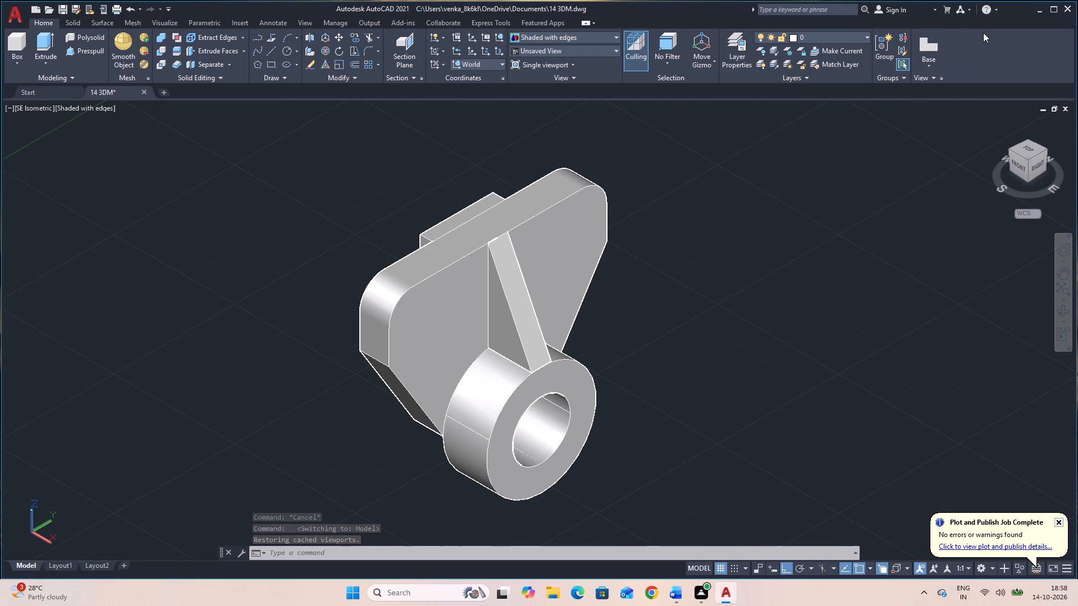
left_click(939, 47)
left_click(953, 76)
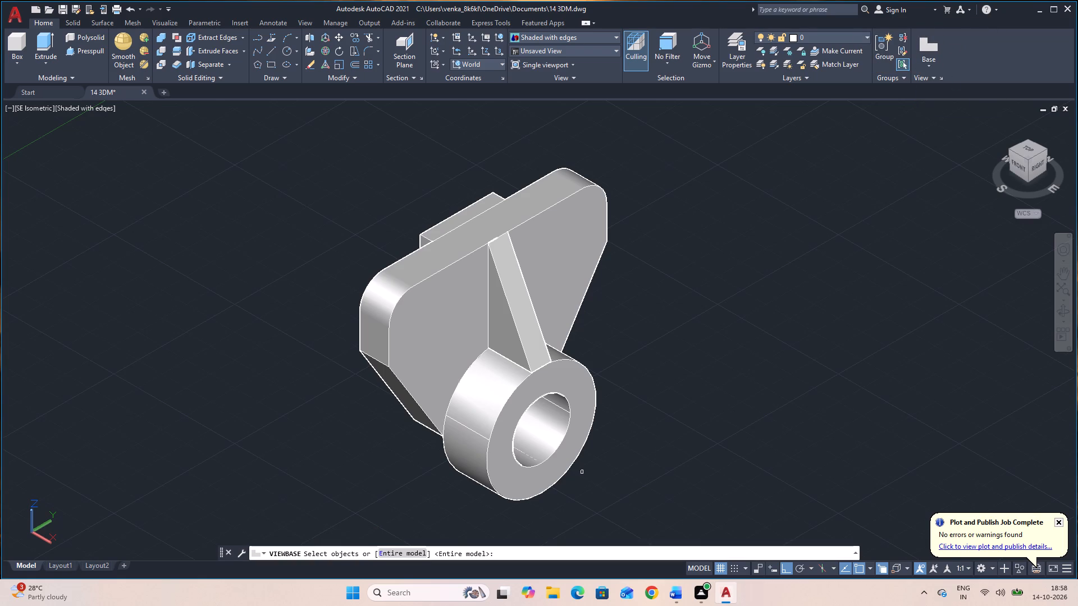
left_click(510, 365)
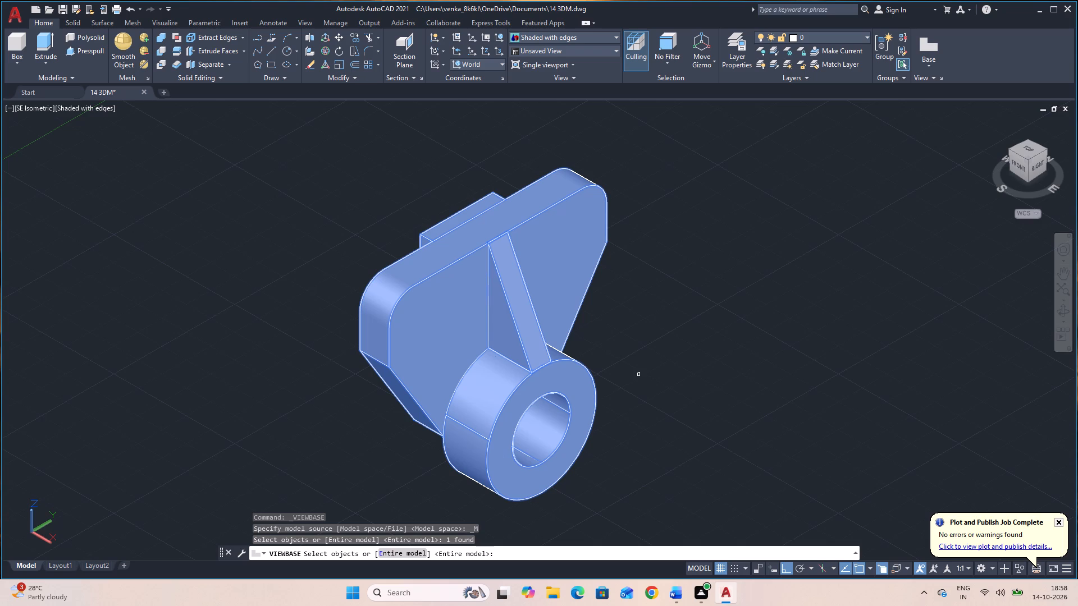
key("Return")
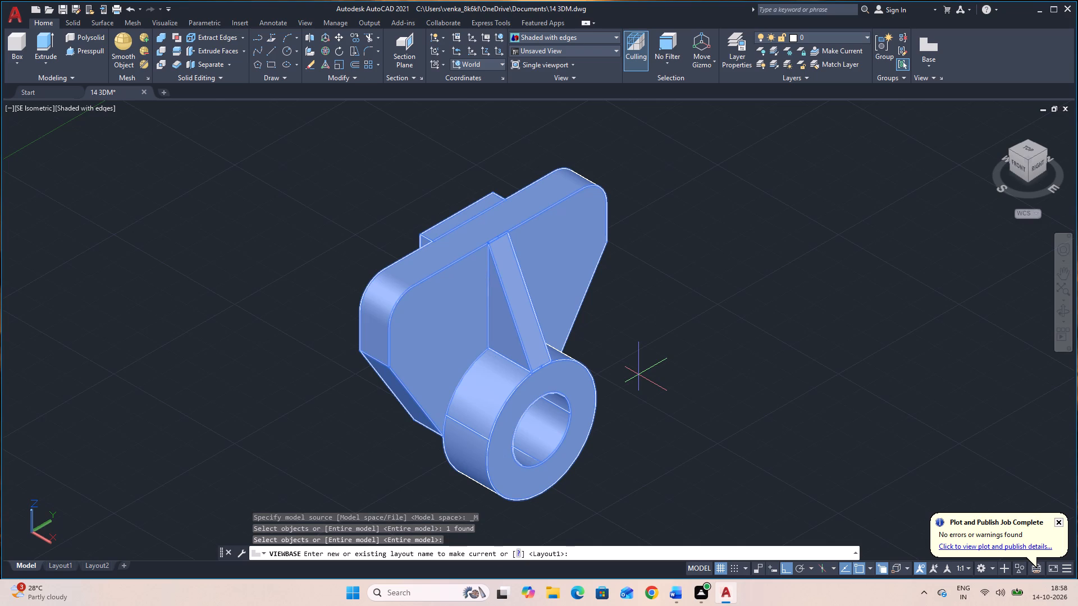
key("Return")
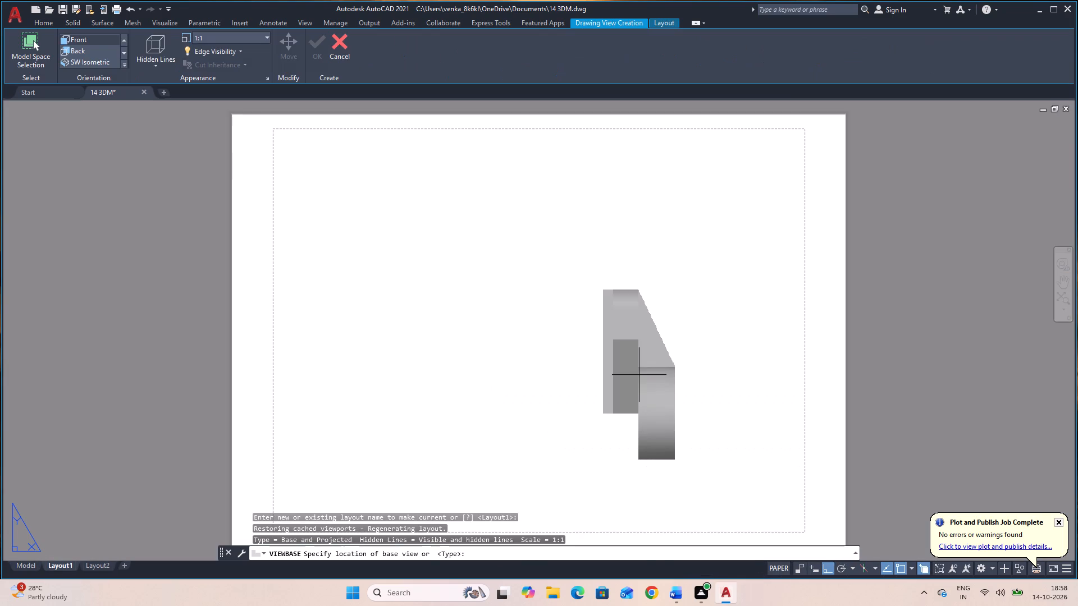
left_click(728, 242)
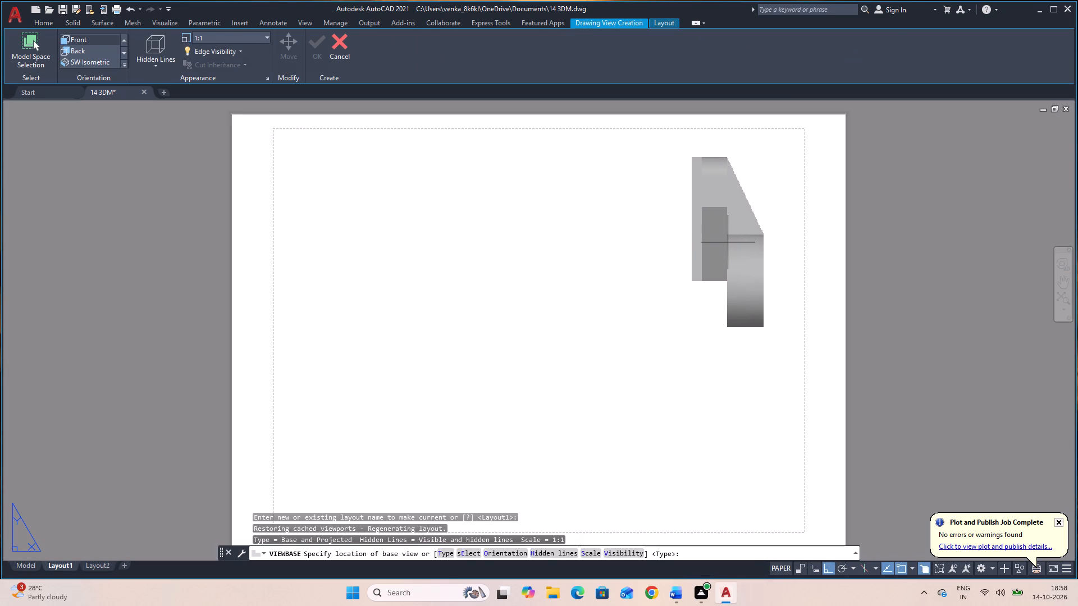
key("space")
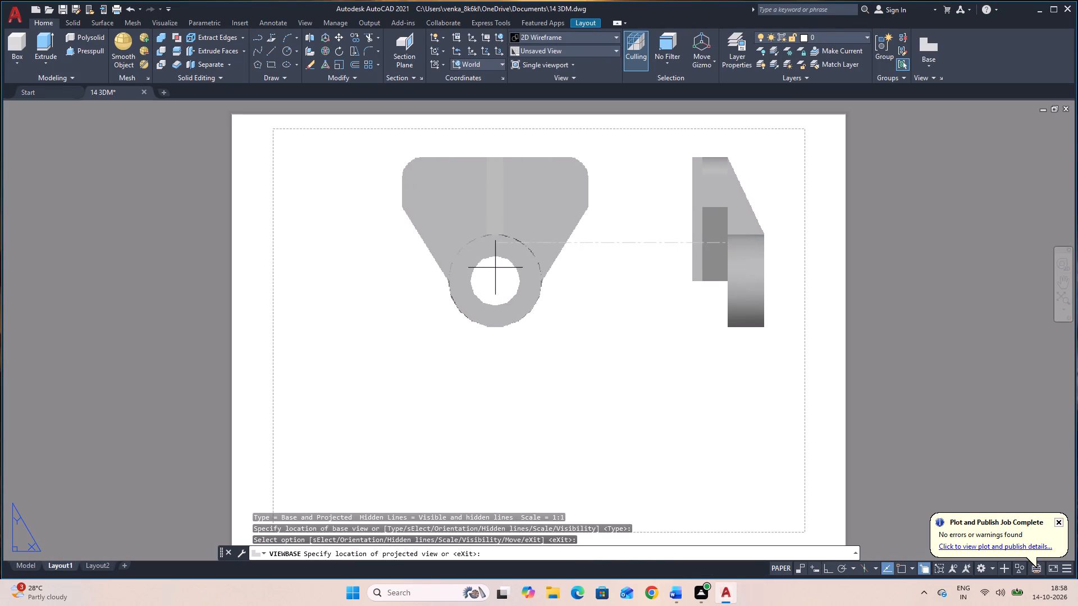
Place three projected views: one level with the base view at upper left, an isometric at lower left, and one directly below the base.
left_click(417, 283)
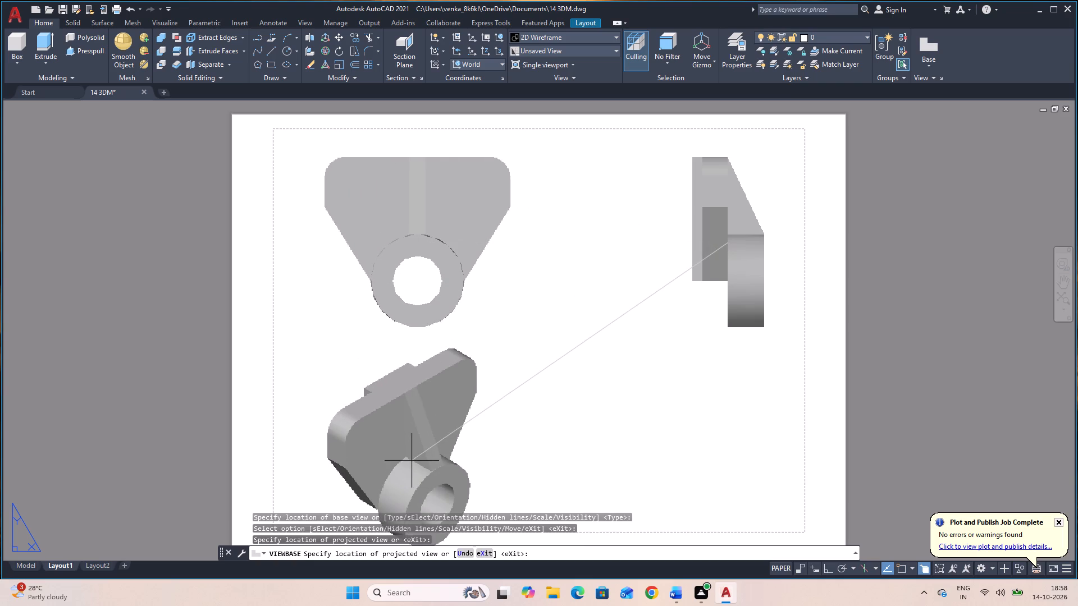
left_click(414, 451)
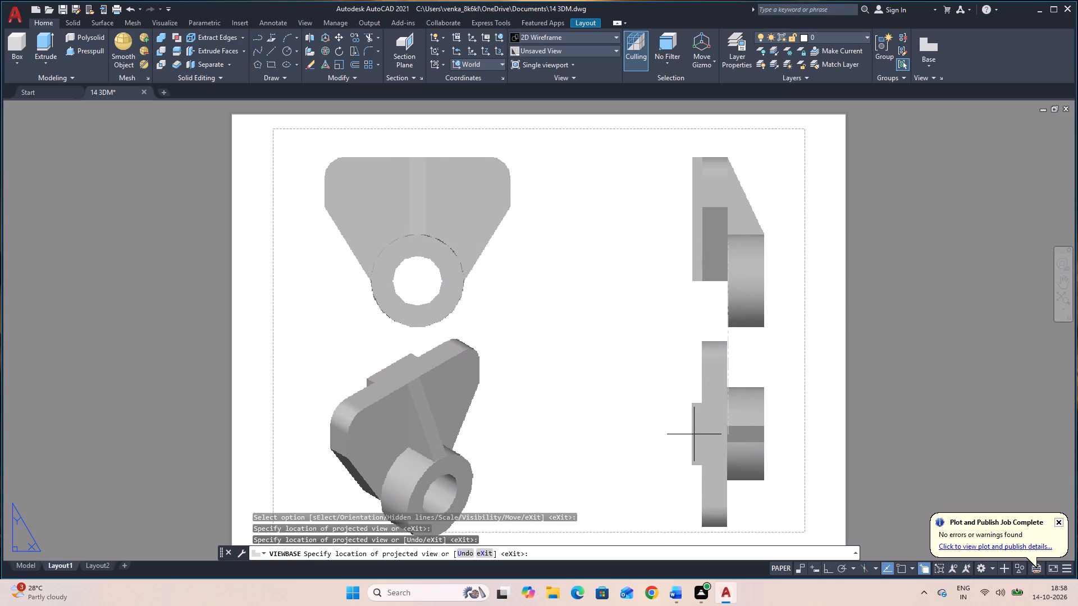
left_click(694, 434)
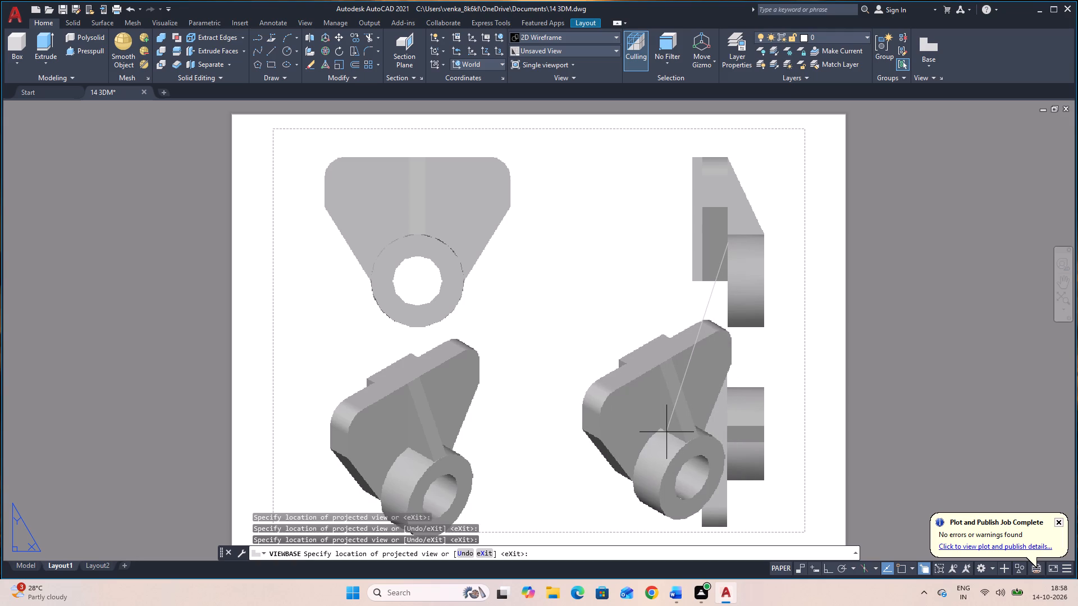
key("space")
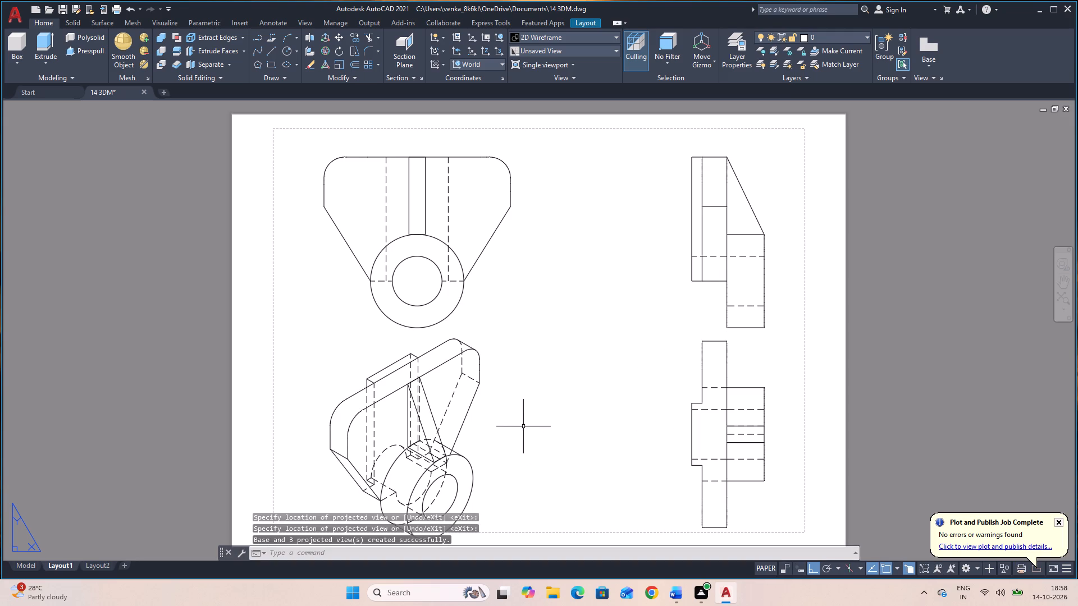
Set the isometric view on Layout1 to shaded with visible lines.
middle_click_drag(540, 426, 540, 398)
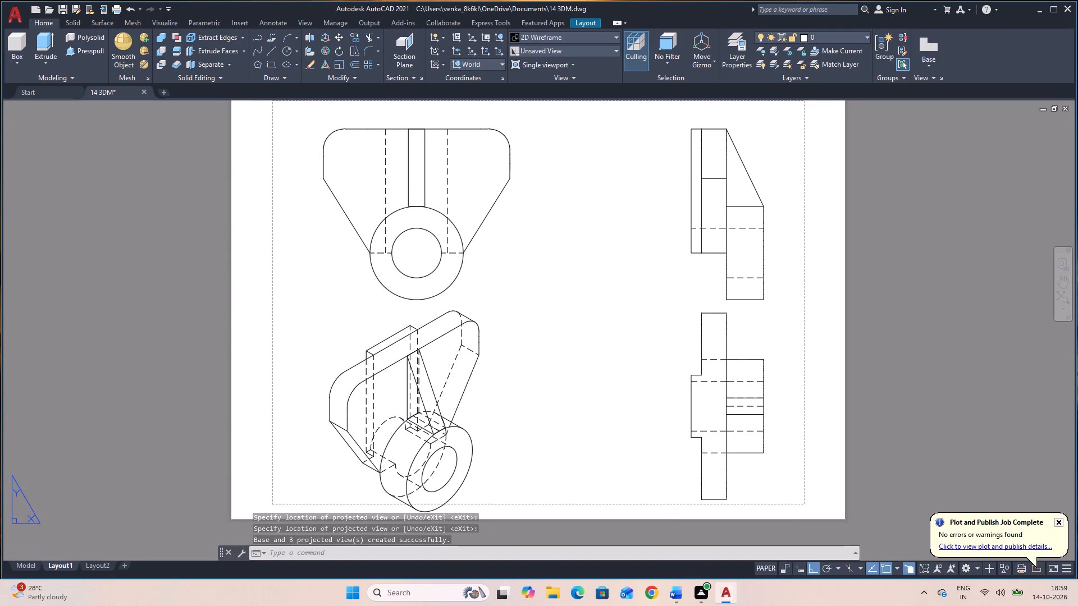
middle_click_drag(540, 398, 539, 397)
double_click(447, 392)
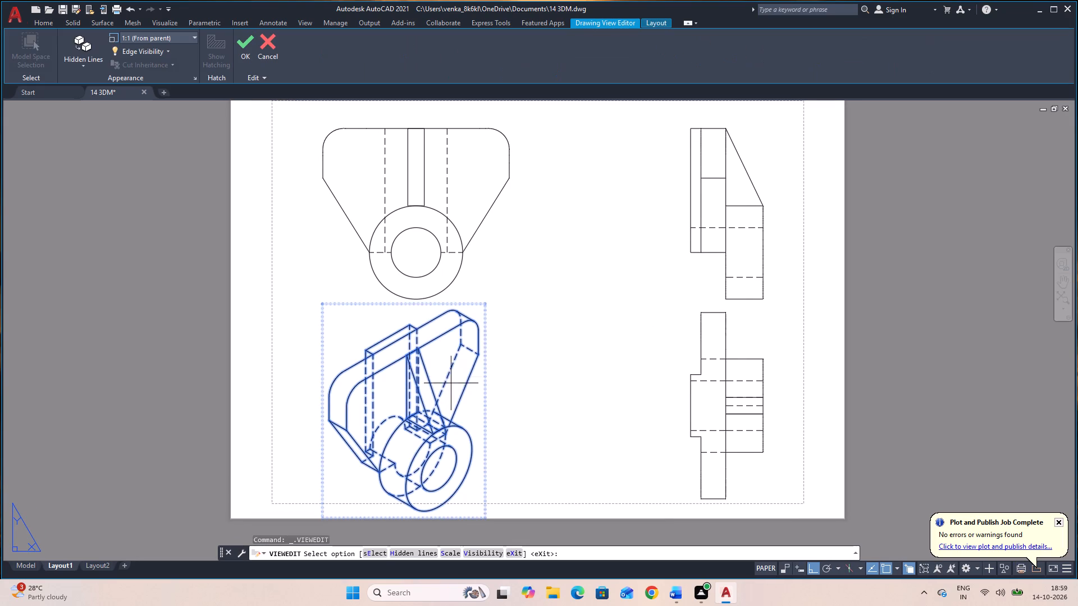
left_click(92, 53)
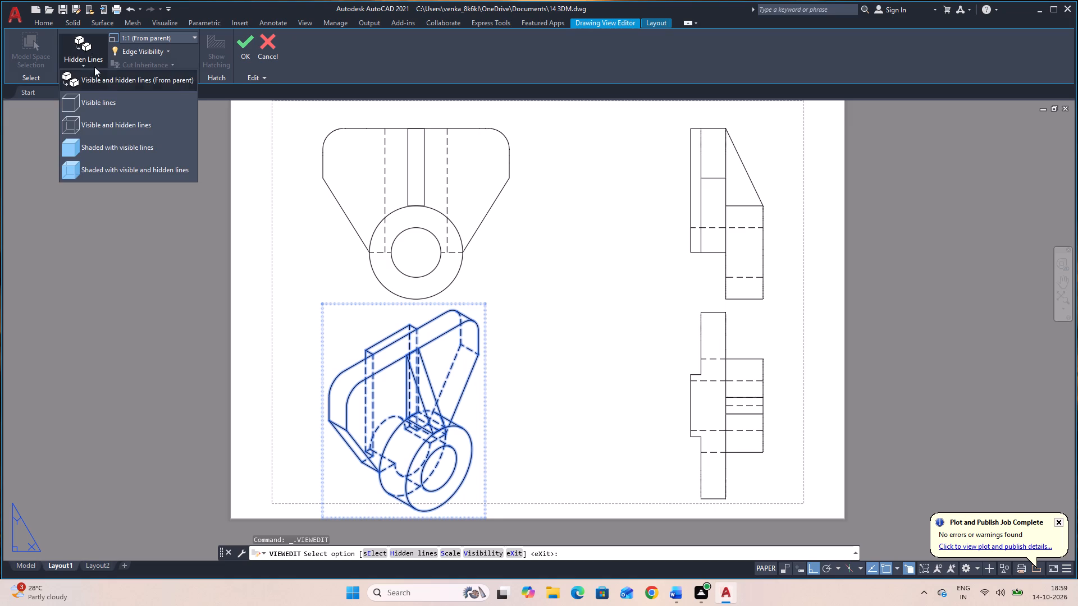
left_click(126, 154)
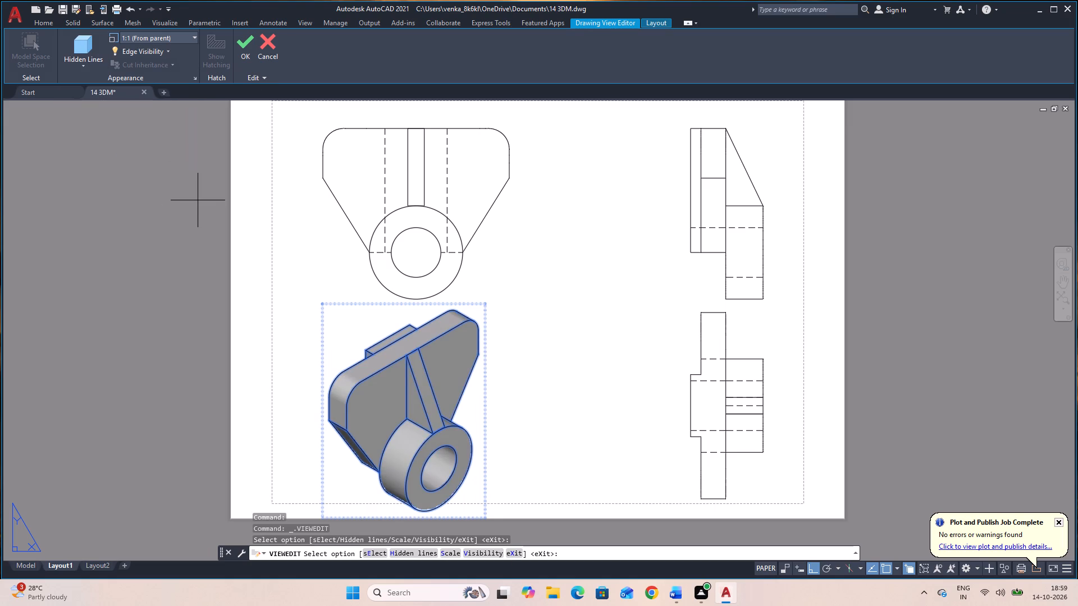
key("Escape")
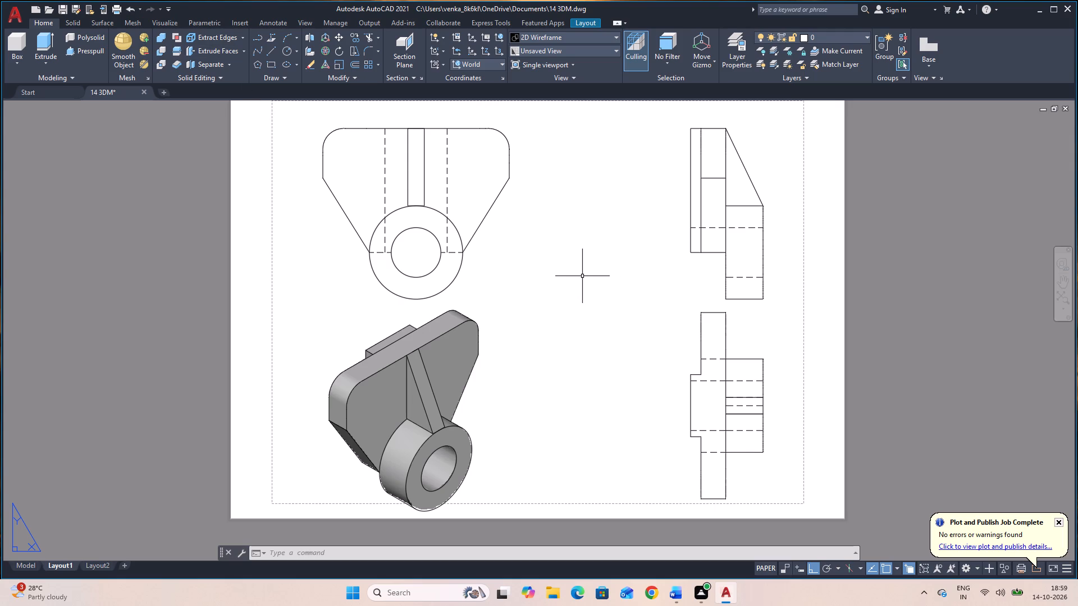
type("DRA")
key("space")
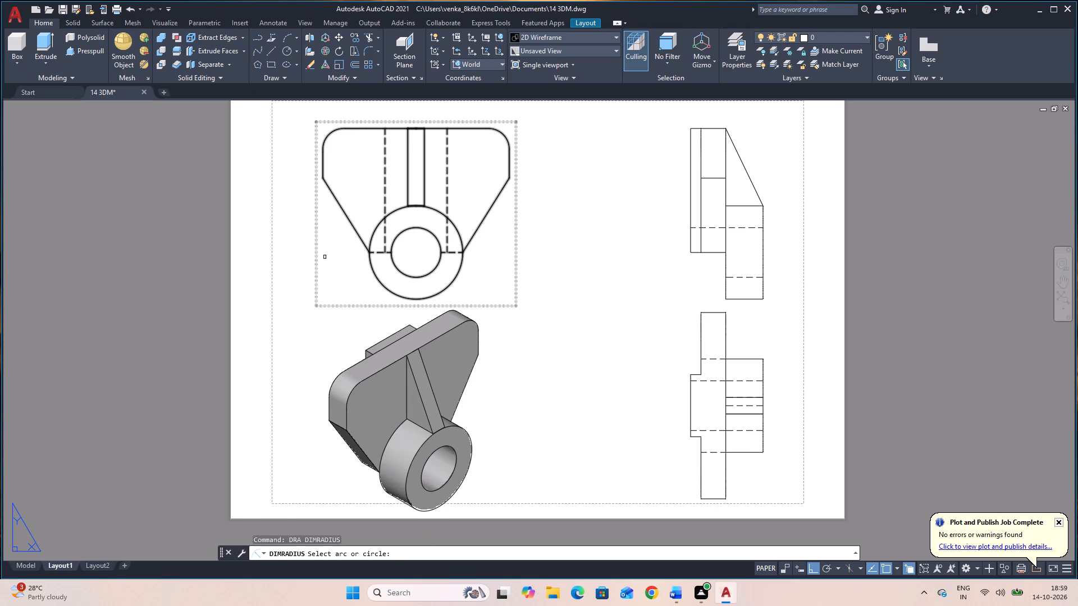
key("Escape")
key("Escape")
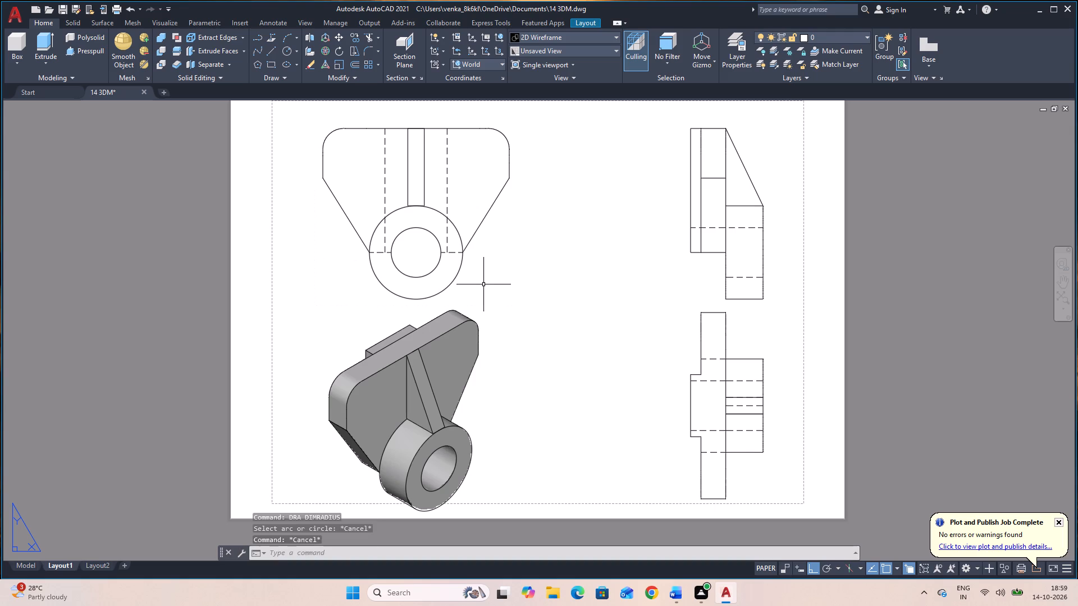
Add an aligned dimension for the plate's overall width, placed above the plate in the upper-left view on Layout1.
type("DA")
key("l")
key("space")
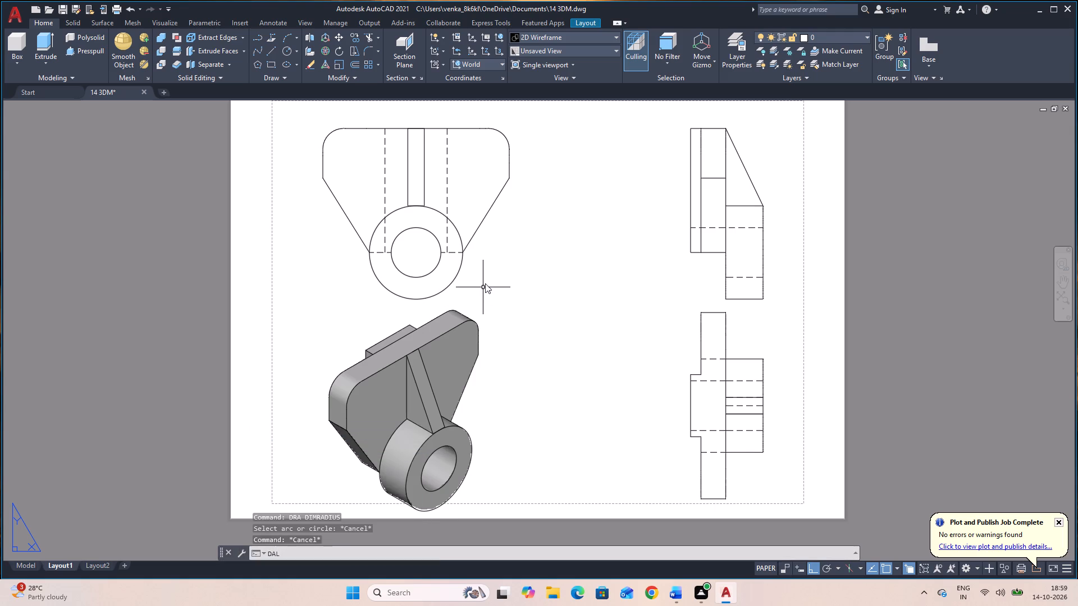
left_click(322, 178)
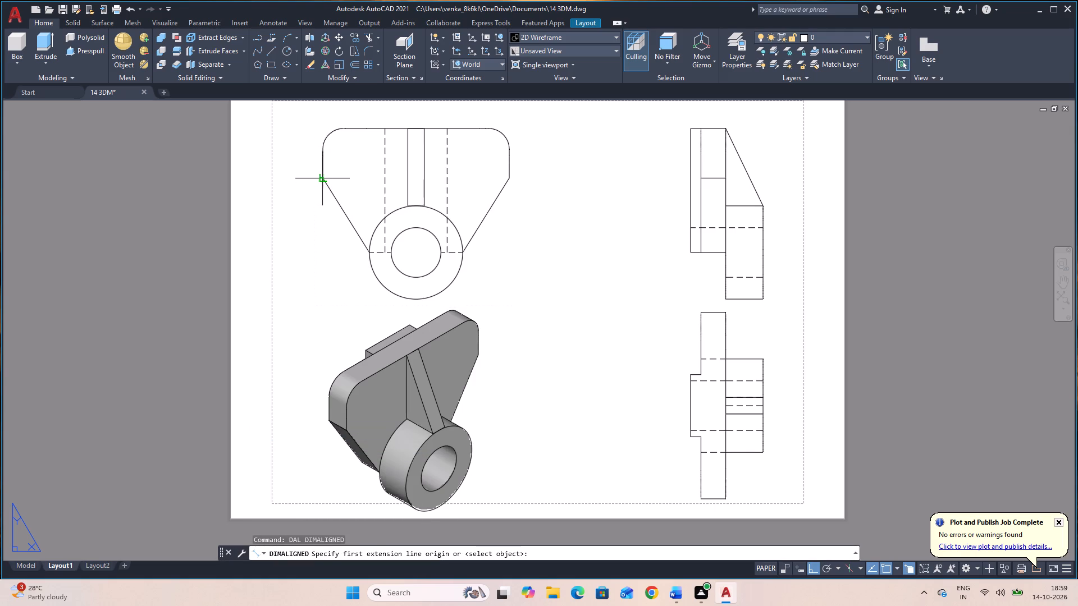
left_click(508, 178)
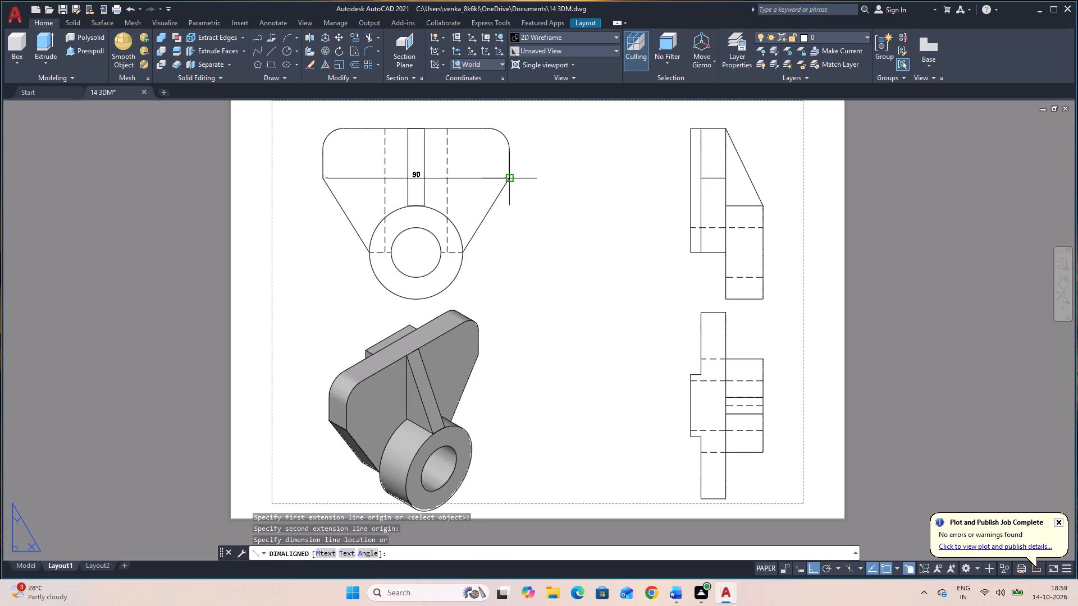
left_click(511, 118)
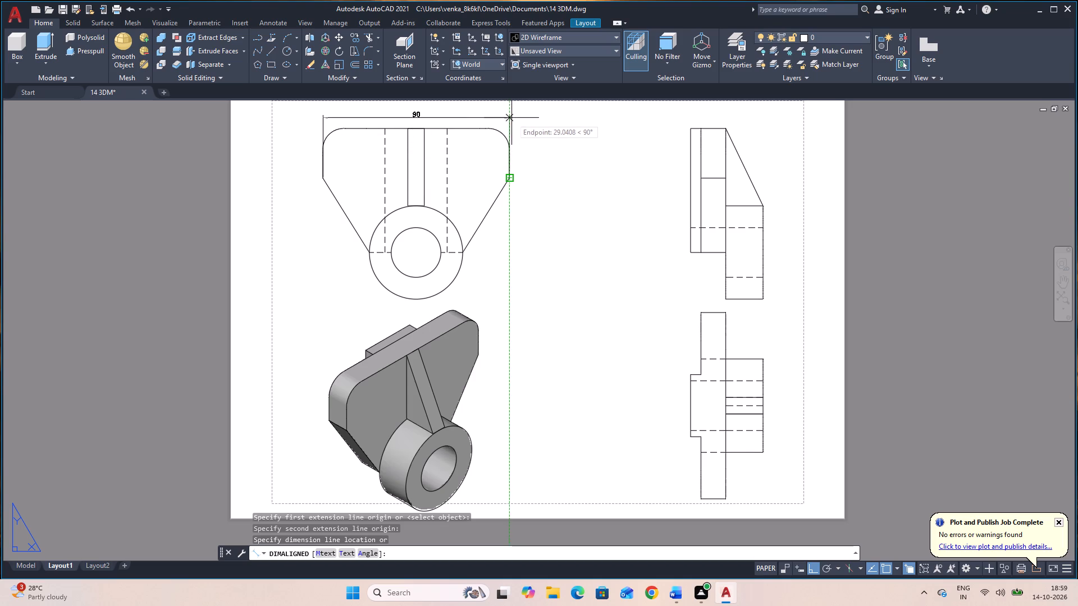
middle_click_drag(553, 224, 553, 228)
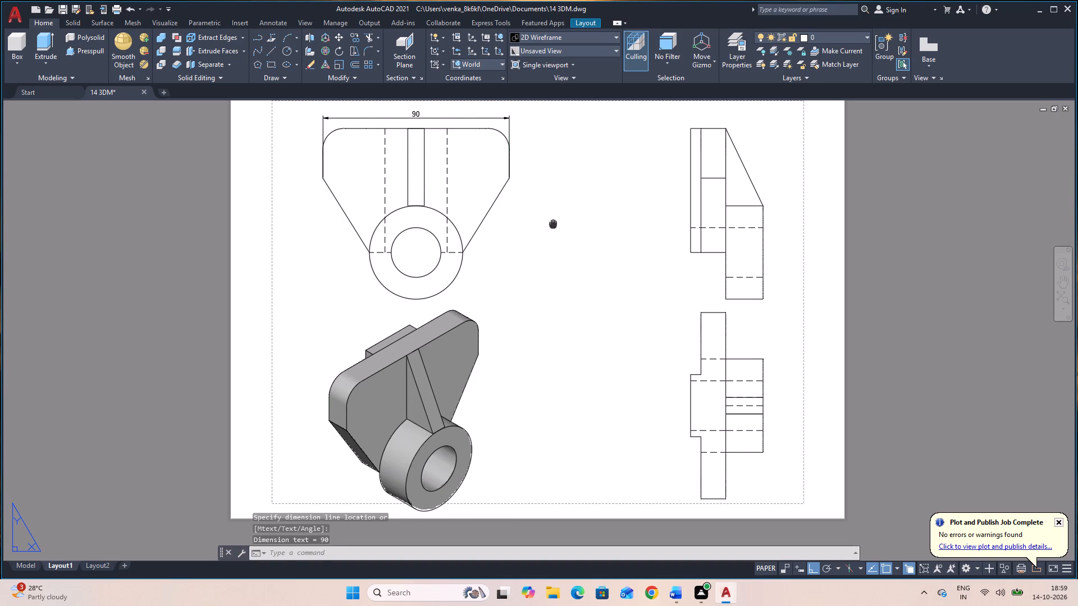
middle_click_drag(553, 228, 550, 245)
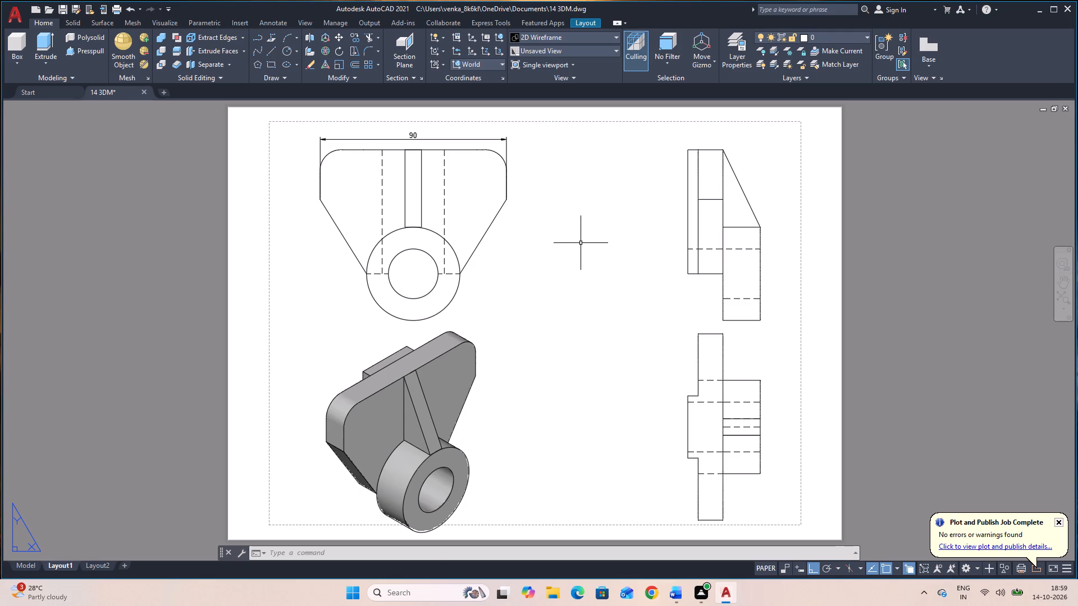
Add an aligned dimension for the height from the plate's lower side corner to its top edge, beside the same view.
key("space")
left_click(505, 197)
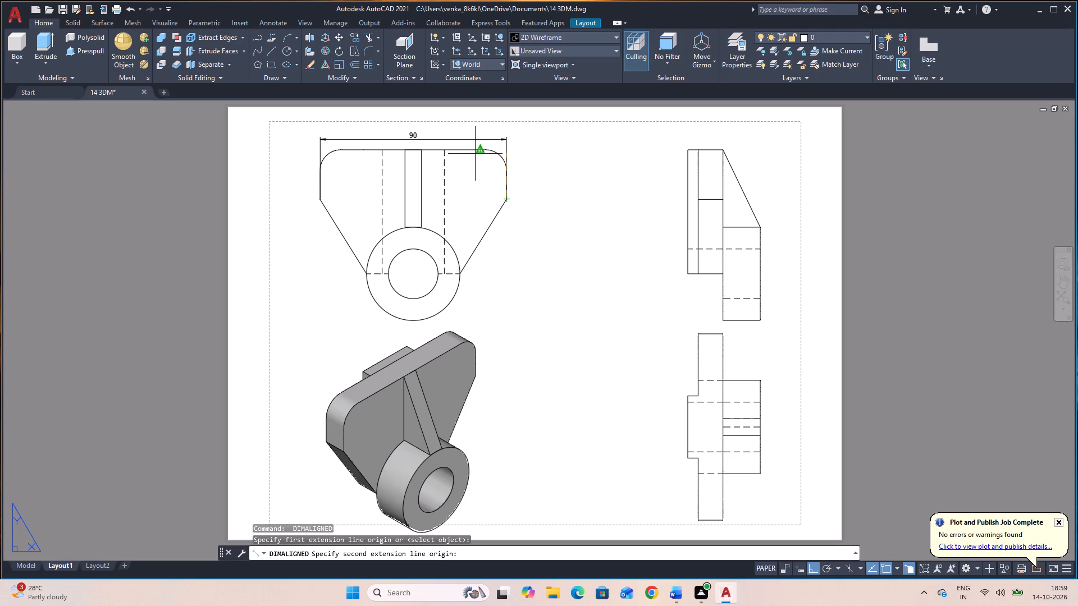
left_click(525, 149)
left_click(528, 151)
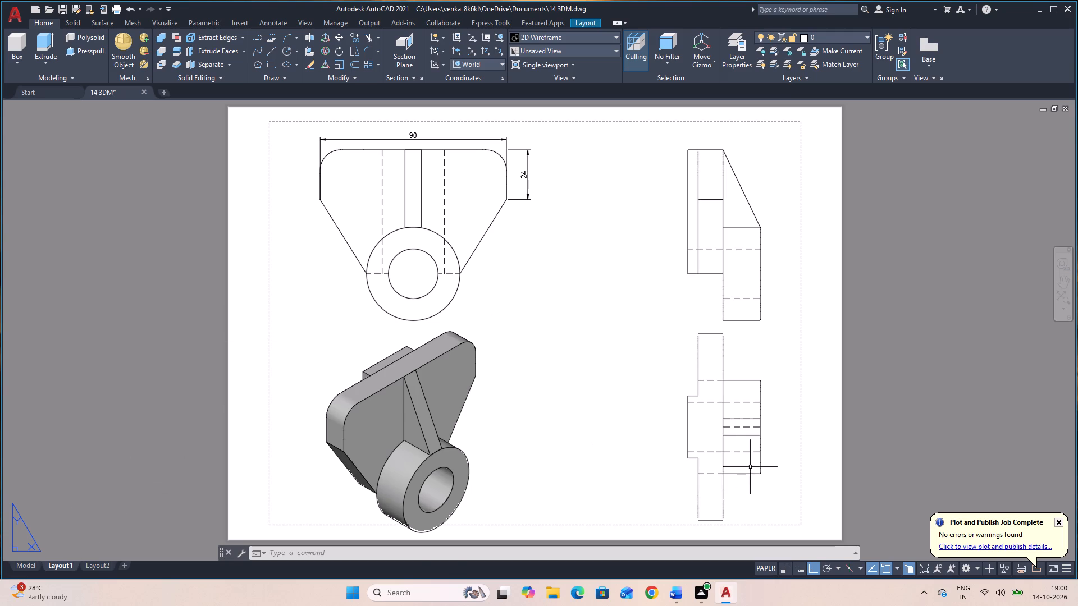
Delete all four drawing views and both dimensions from Layout1.
left_click(779, 488)
left_click(319, 189)
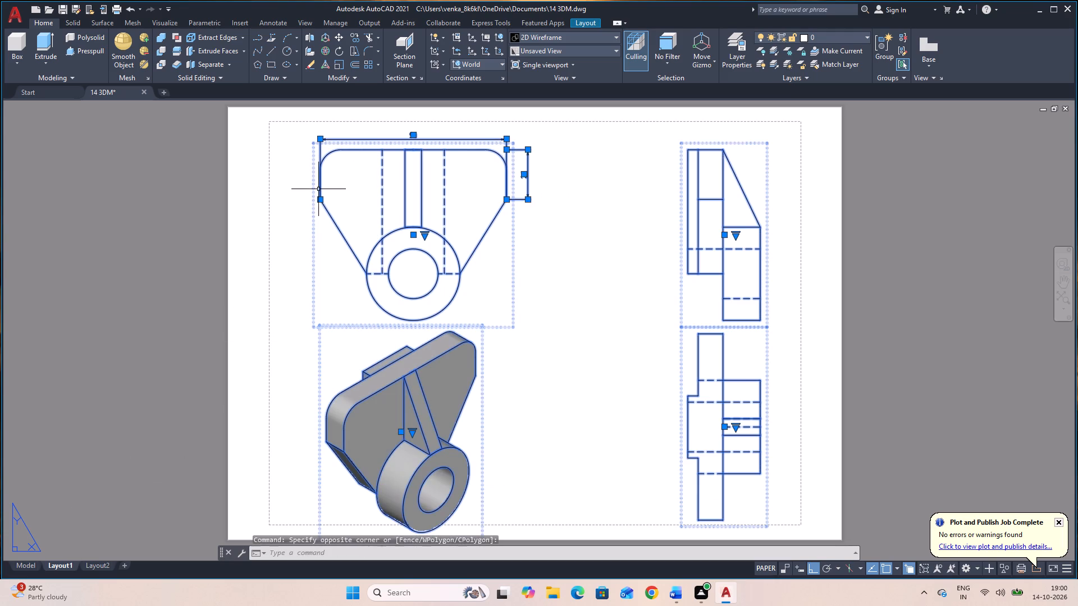
key("Delete")
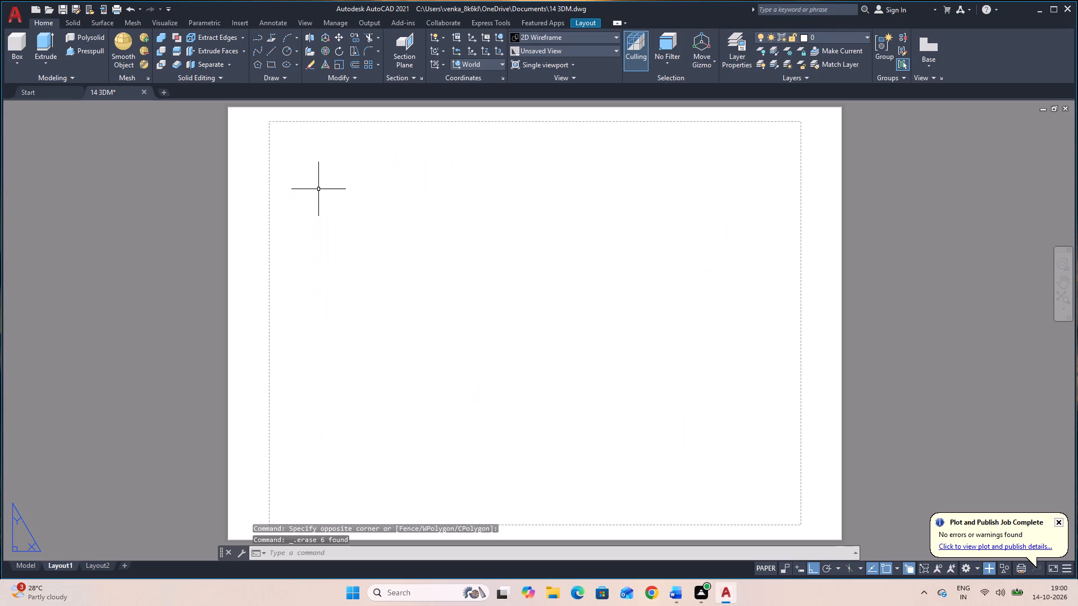
Return to model space and orbit the solid so the plate's ribbed face is turned toward the viewer.
left_click(30, 568)
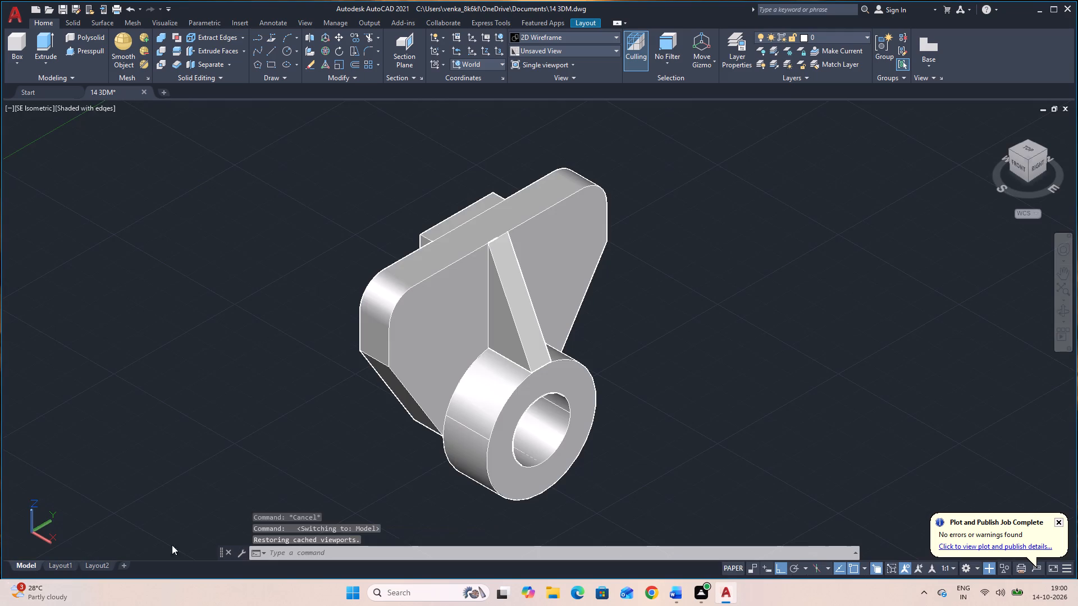
left_click(1066, 310)
left_click_drag(937, 392, 876, 364)
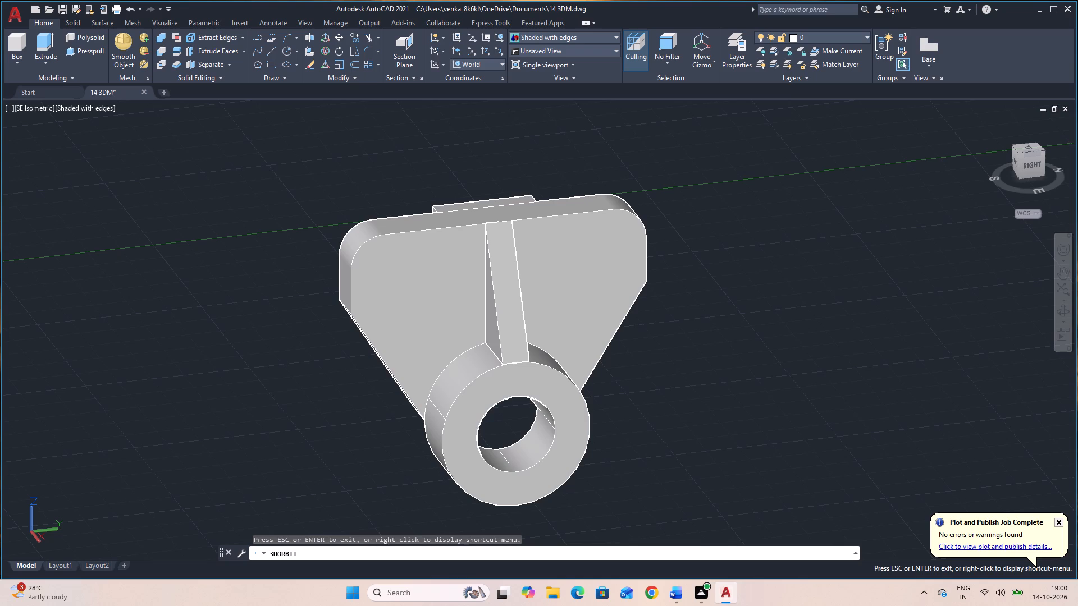
key("Escape")
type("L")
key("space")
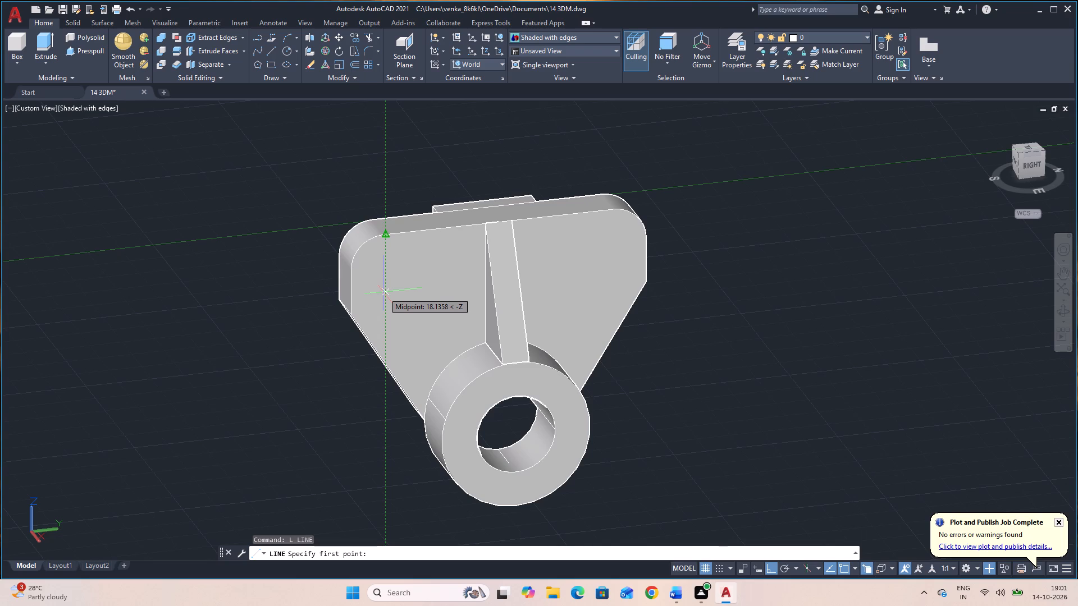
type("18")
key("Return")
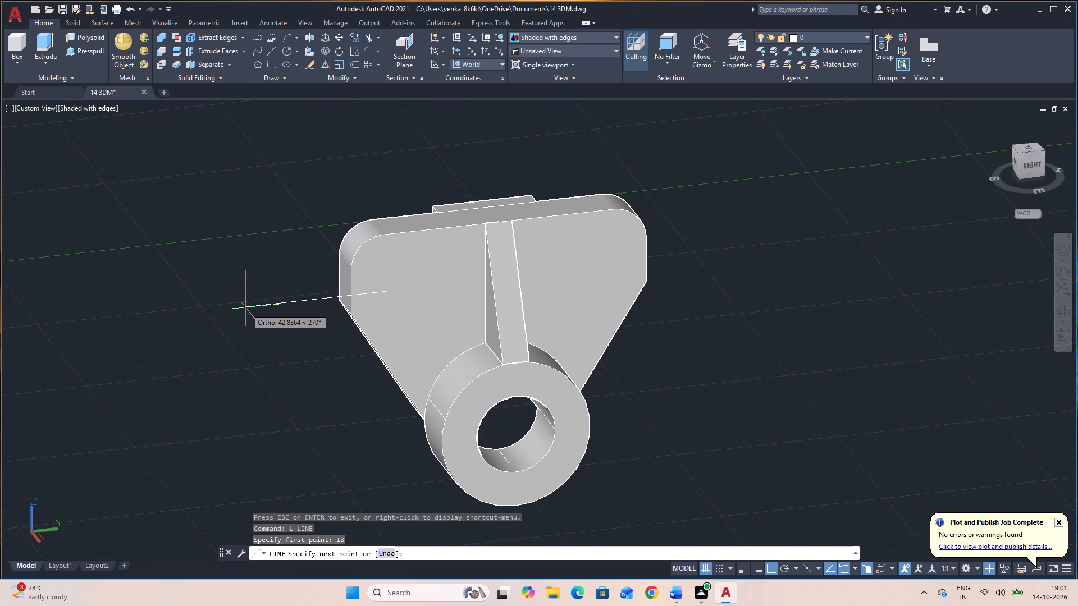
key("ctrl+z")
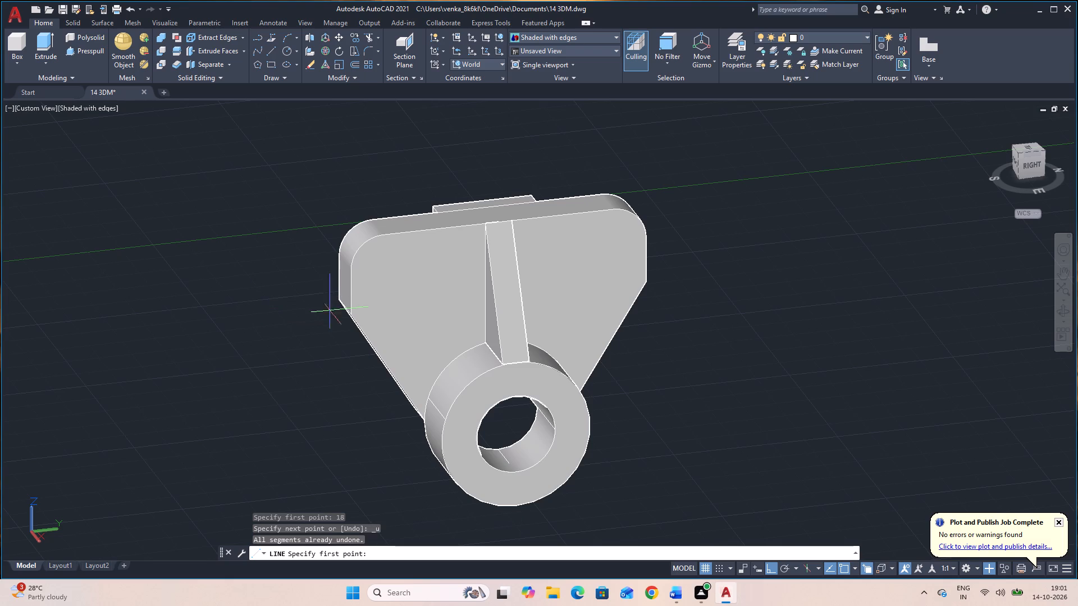
Draw connected construction lines from the rib's top midpoint: 45 along the plate's top edge, 18 down, and 18 inward.
type("L")
key("space")
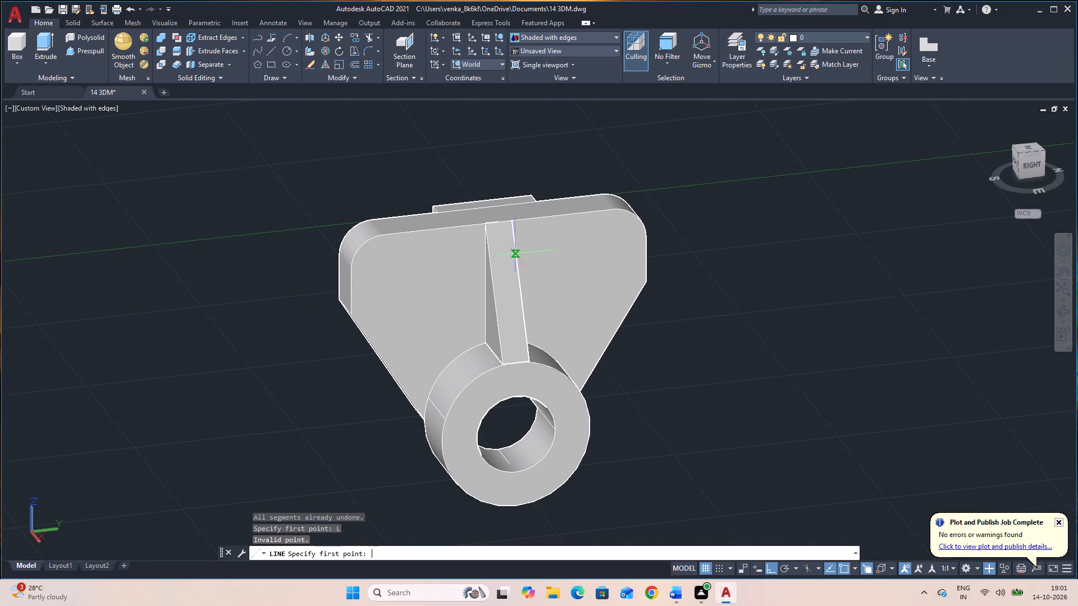
left_click(500, 219)
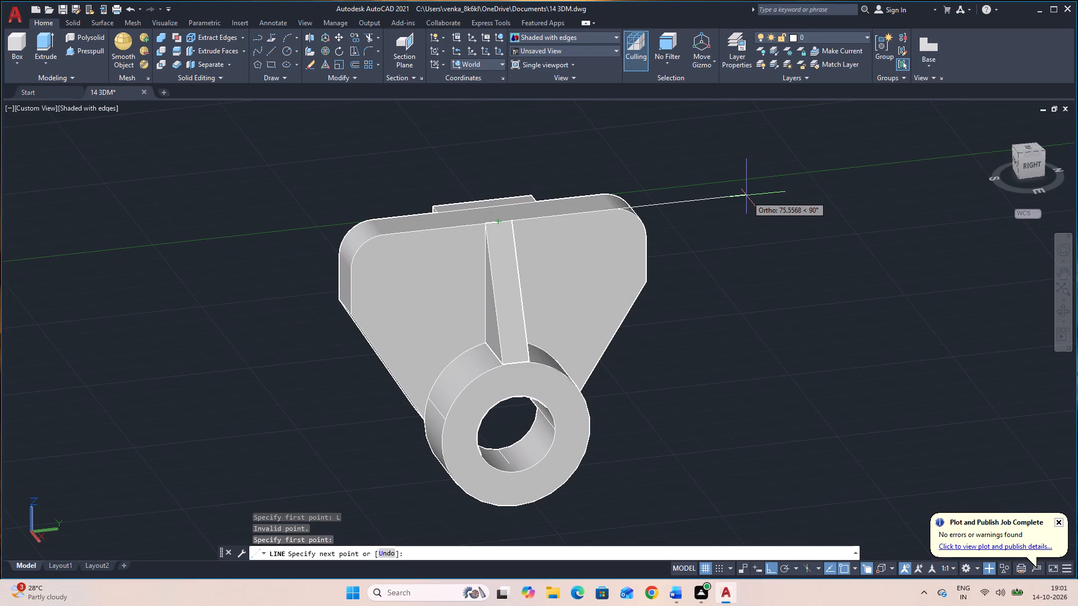
type("45")
key("Return")
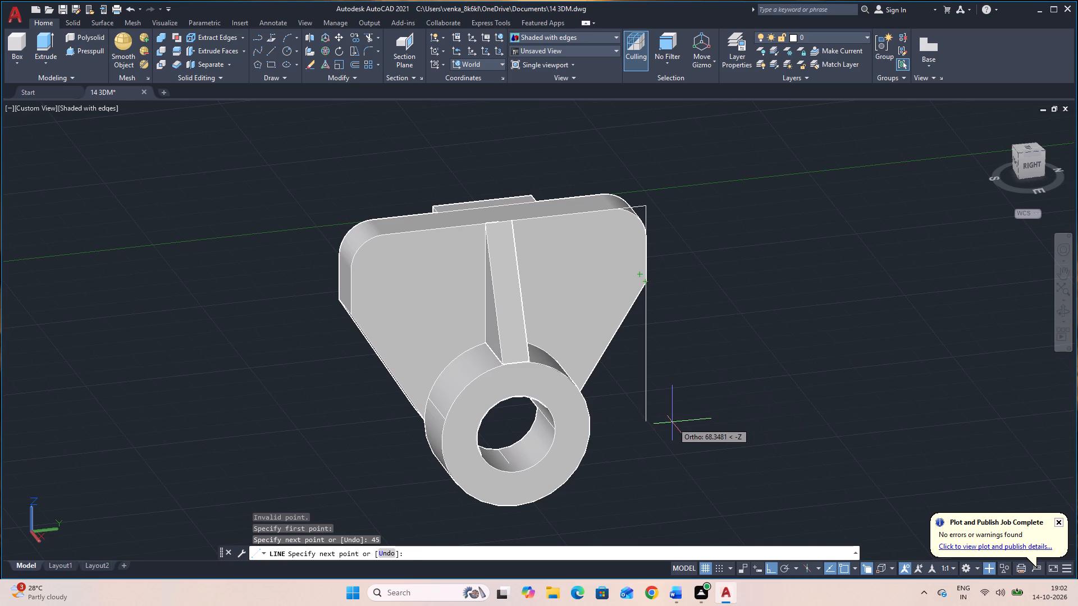
type("18")
key("Return")
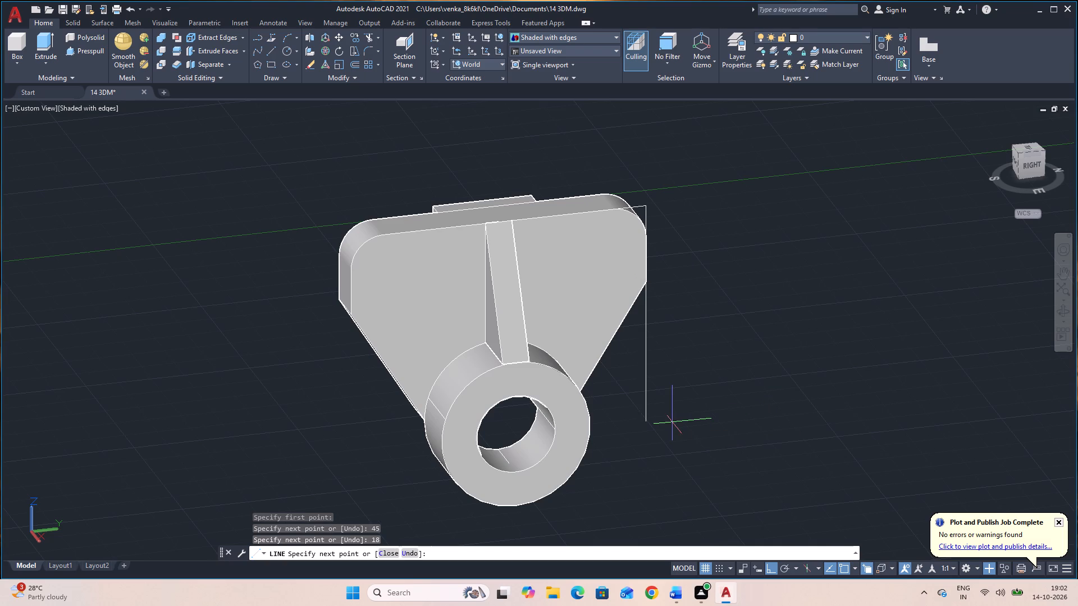
type("18")
key("Return")
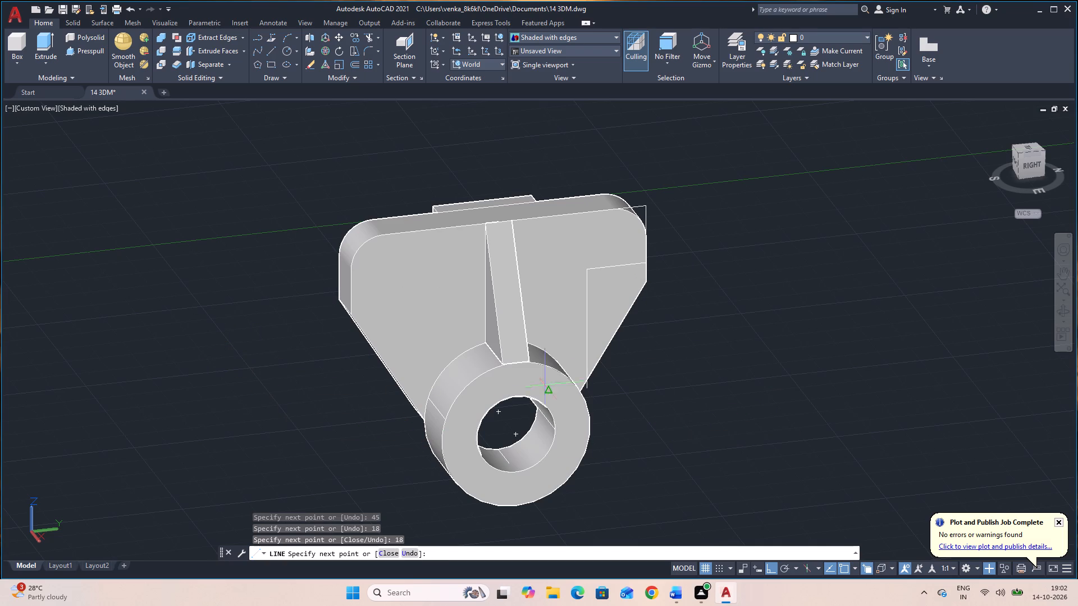
key("Escape")
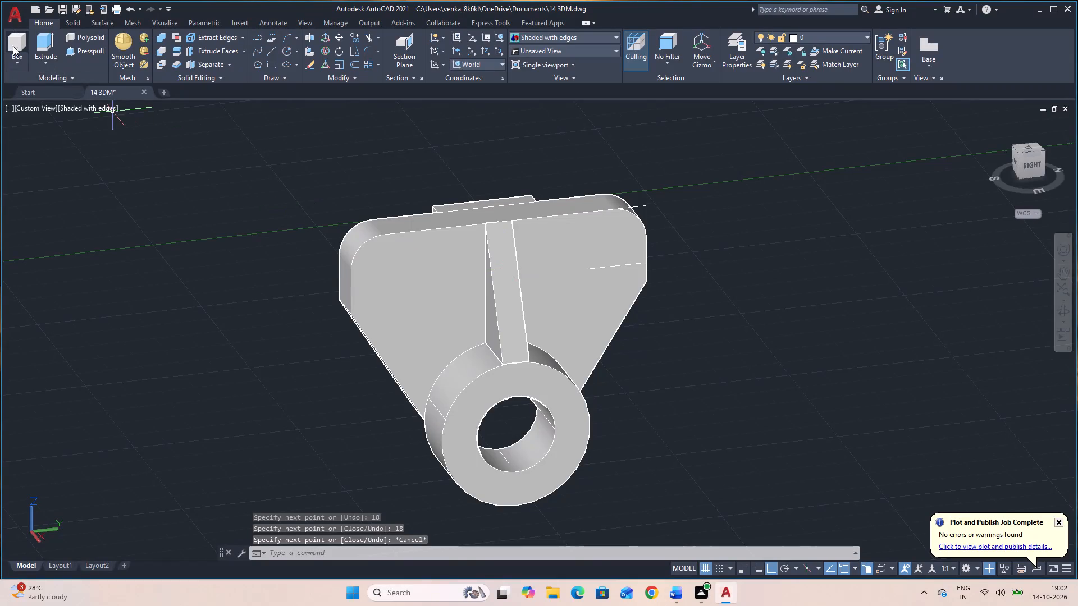
Create a cylinder of radius 6 centred on the construction line's inner end, with its axis running 12 back into the plate.
left_click(17, 62)
left_click(31, 106)
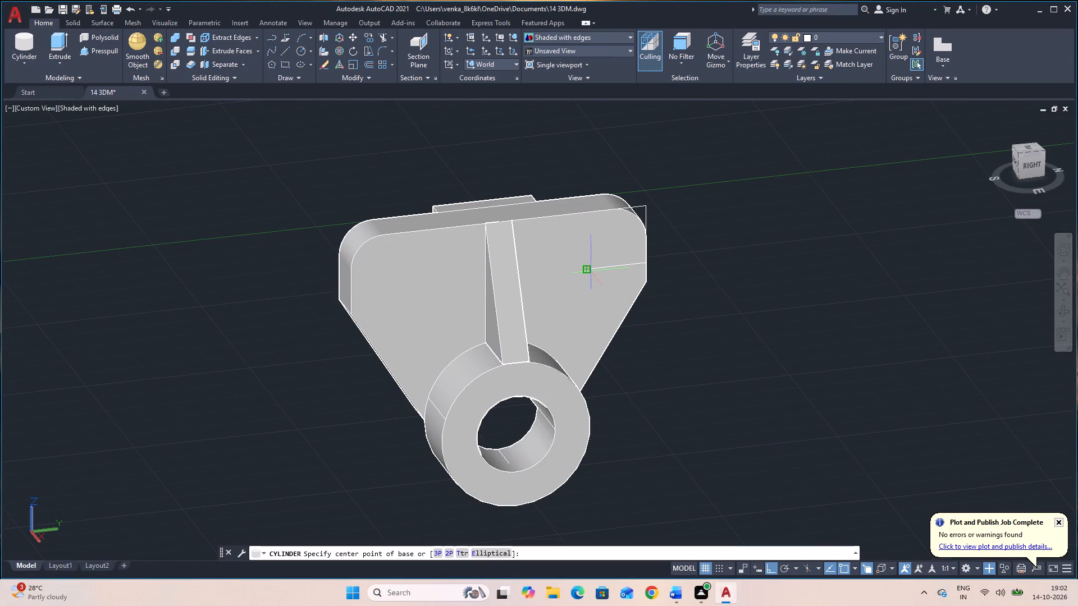
left_click(589, 270)
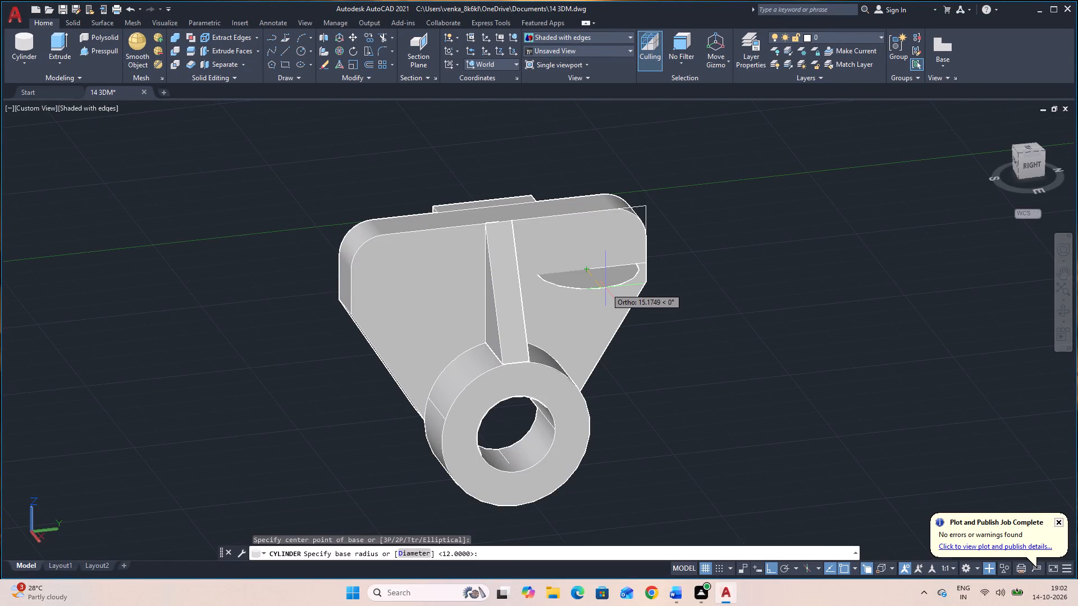
key("6")
key("Return")
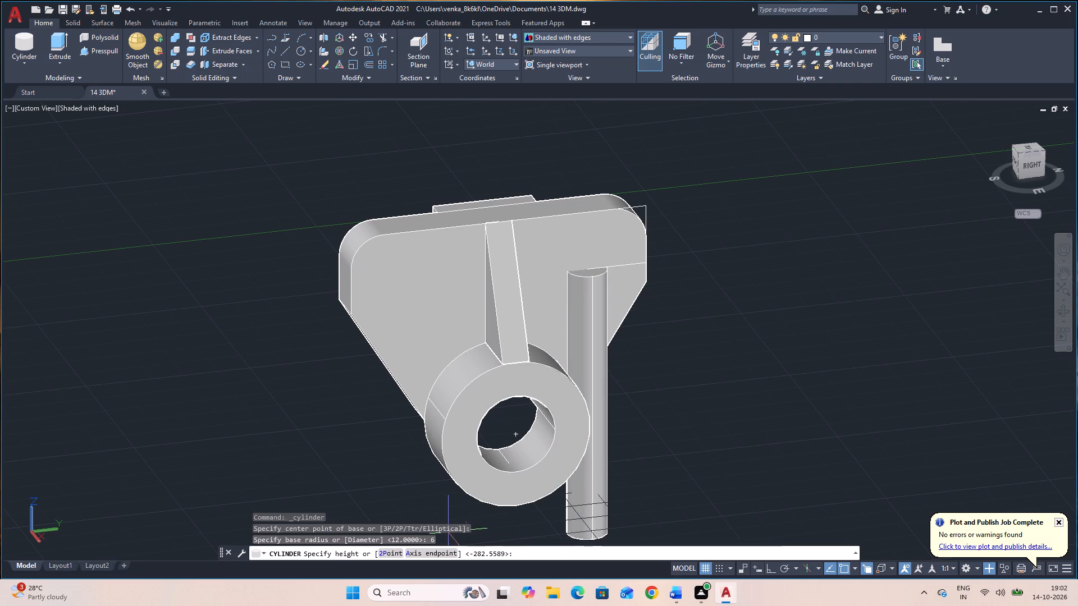
left_click(435, 553)
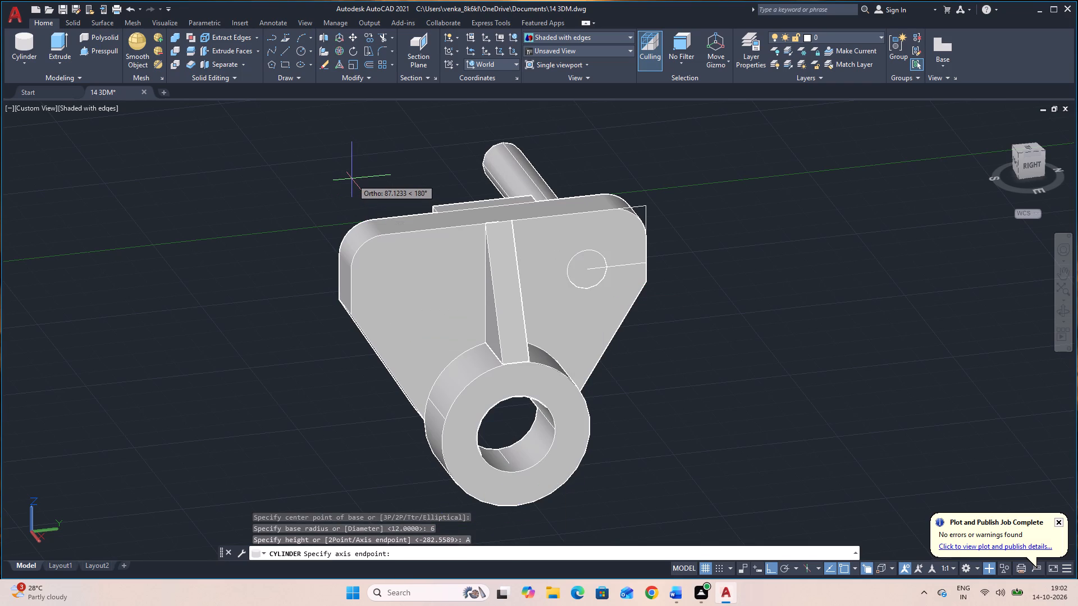
type("12")
key("Return")
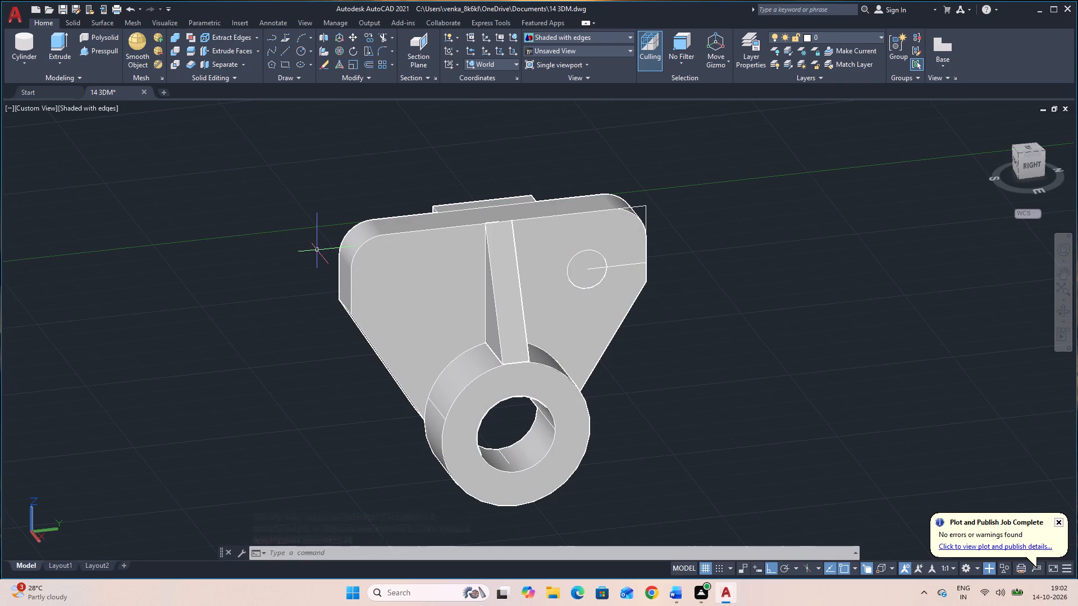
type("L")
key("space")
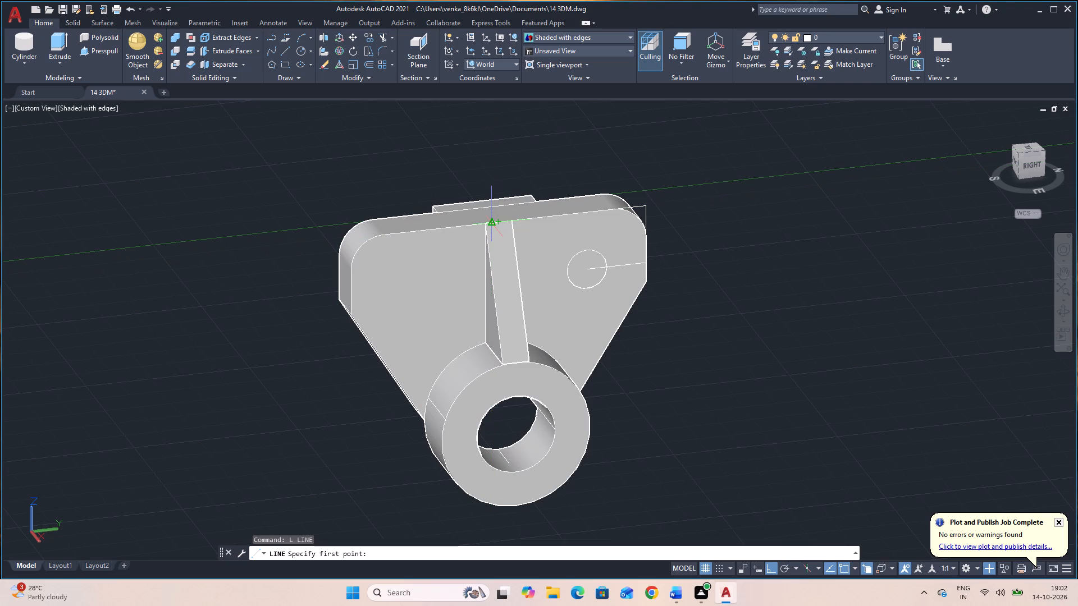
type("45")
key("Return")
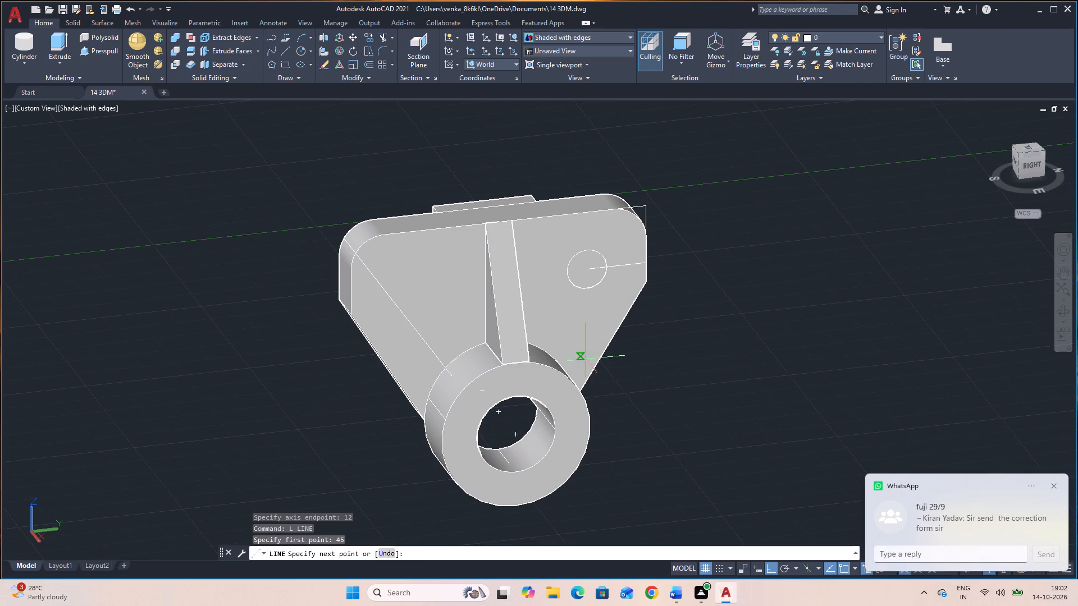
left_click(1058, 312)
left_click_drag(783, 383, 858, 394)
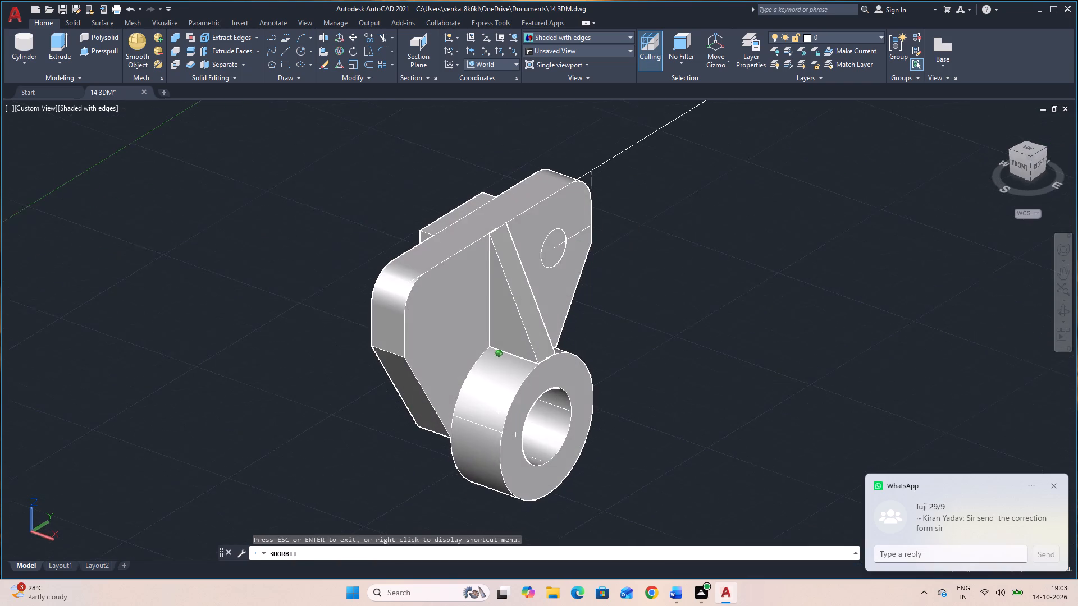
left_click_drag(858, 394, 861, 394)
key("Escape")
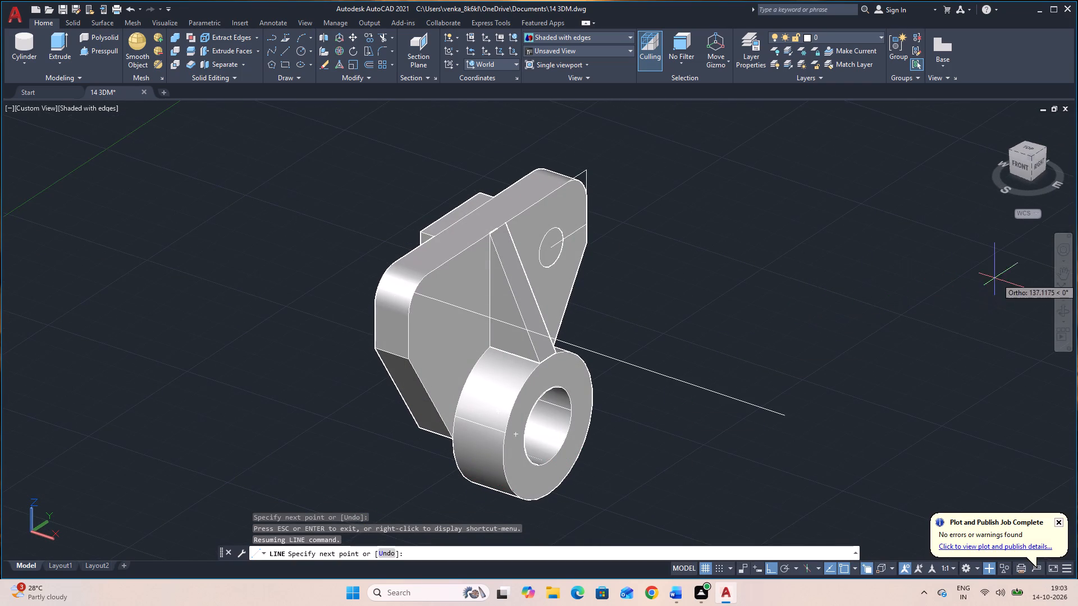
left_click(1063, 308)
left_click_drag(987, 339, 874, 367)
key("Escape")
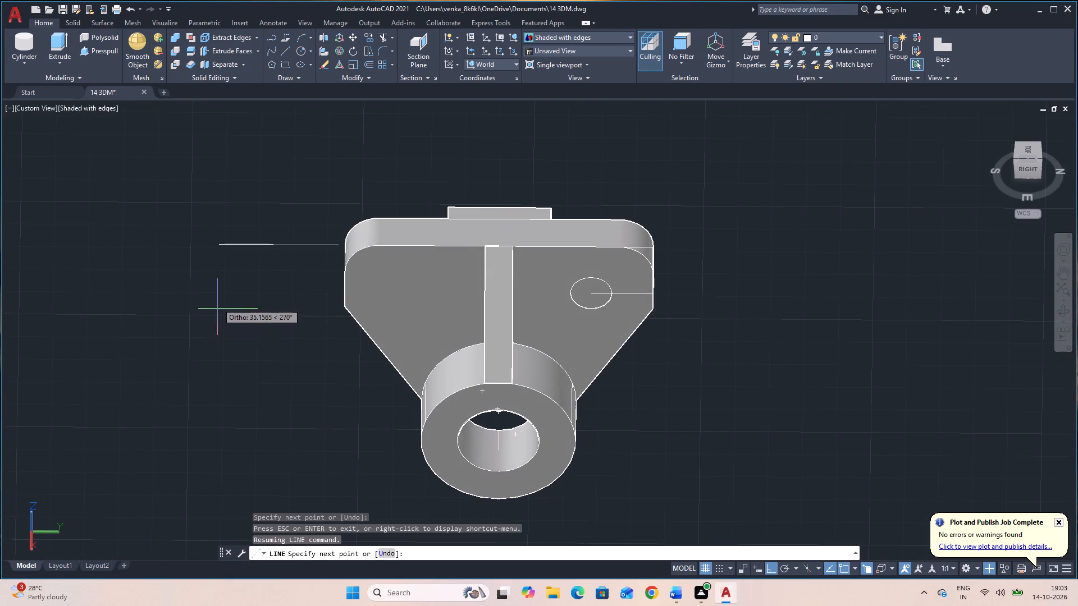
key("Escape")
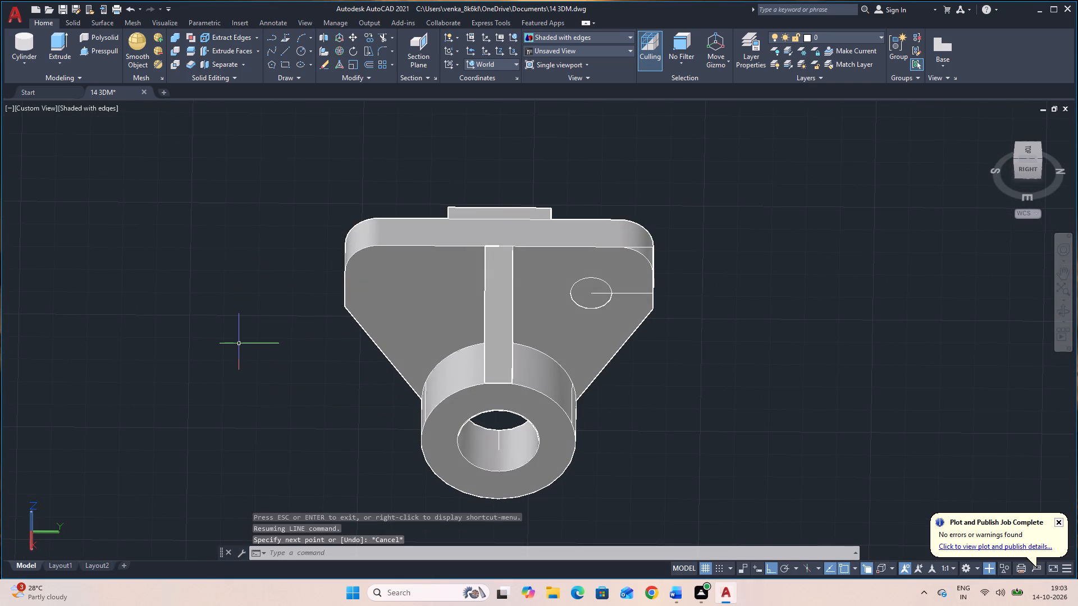
Start a construction line 45 from the rib's top midpoint along the plate's top edge, on the side opposite the existing cylinder.
key("space")
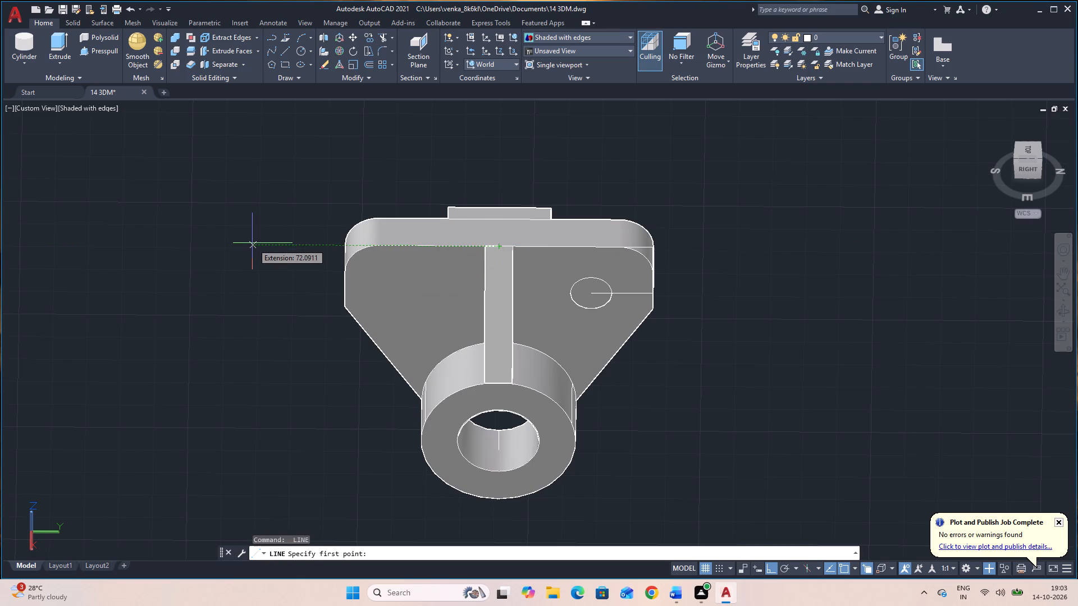
type("45")
key("Return")
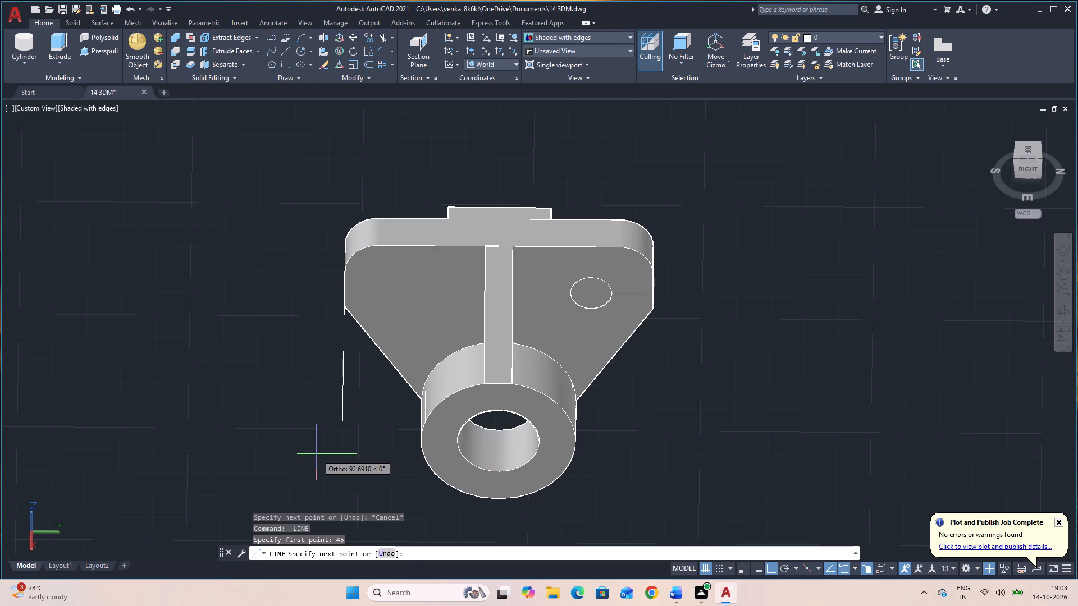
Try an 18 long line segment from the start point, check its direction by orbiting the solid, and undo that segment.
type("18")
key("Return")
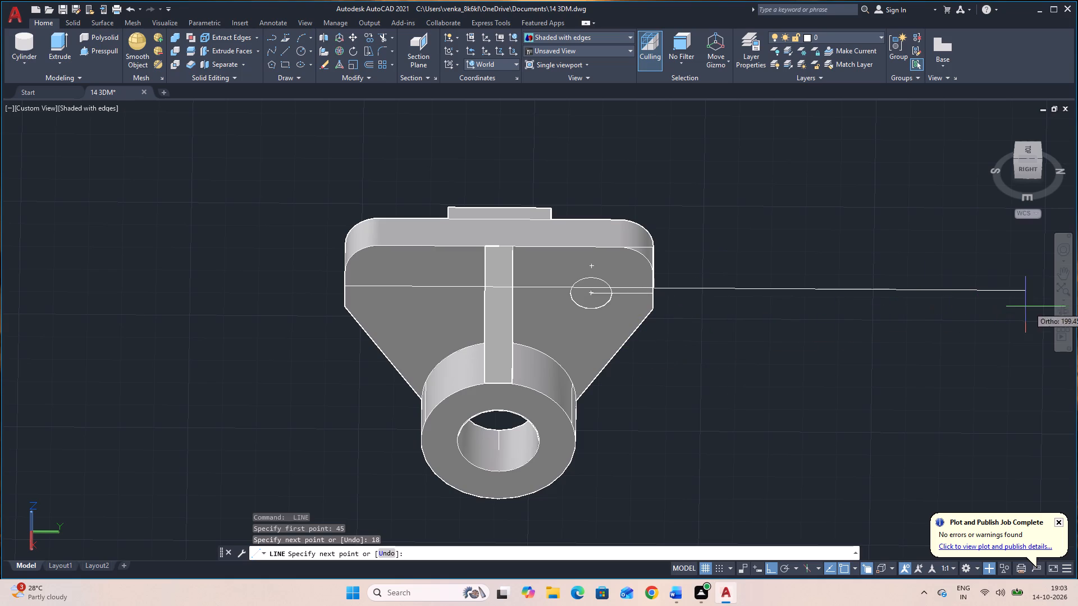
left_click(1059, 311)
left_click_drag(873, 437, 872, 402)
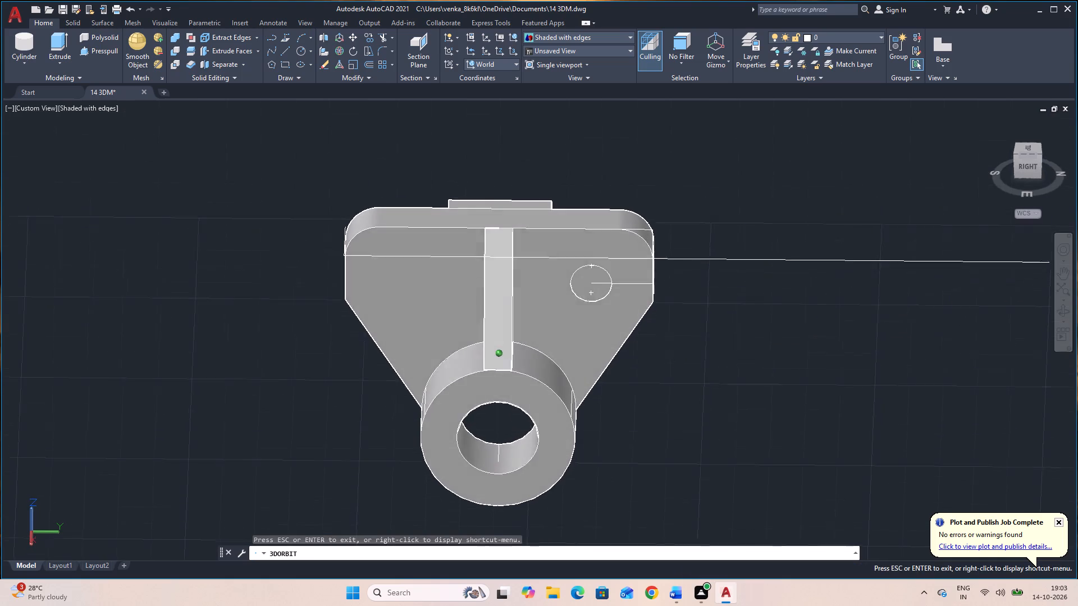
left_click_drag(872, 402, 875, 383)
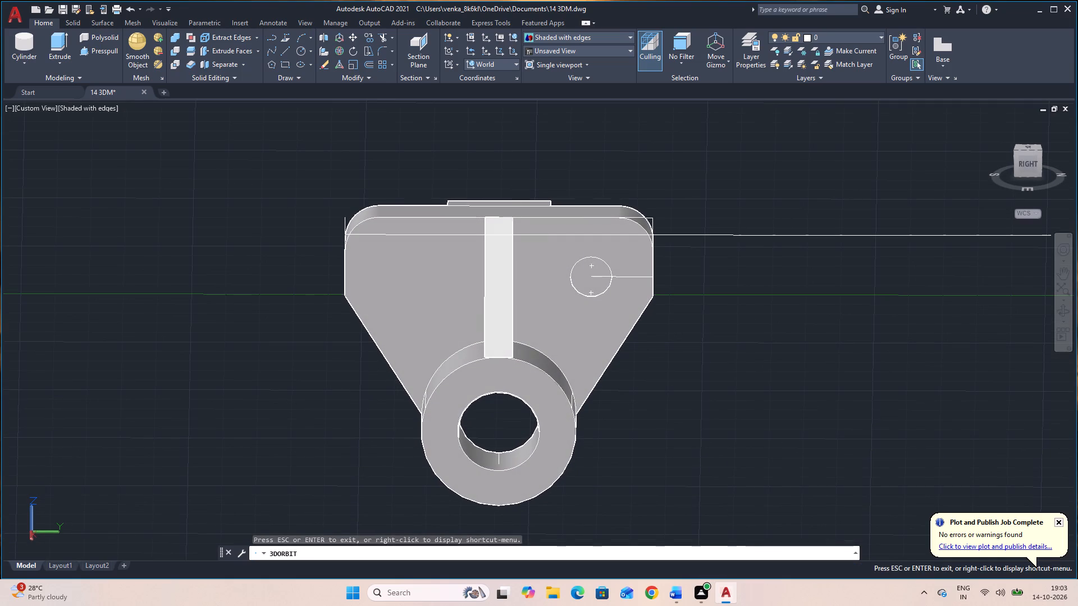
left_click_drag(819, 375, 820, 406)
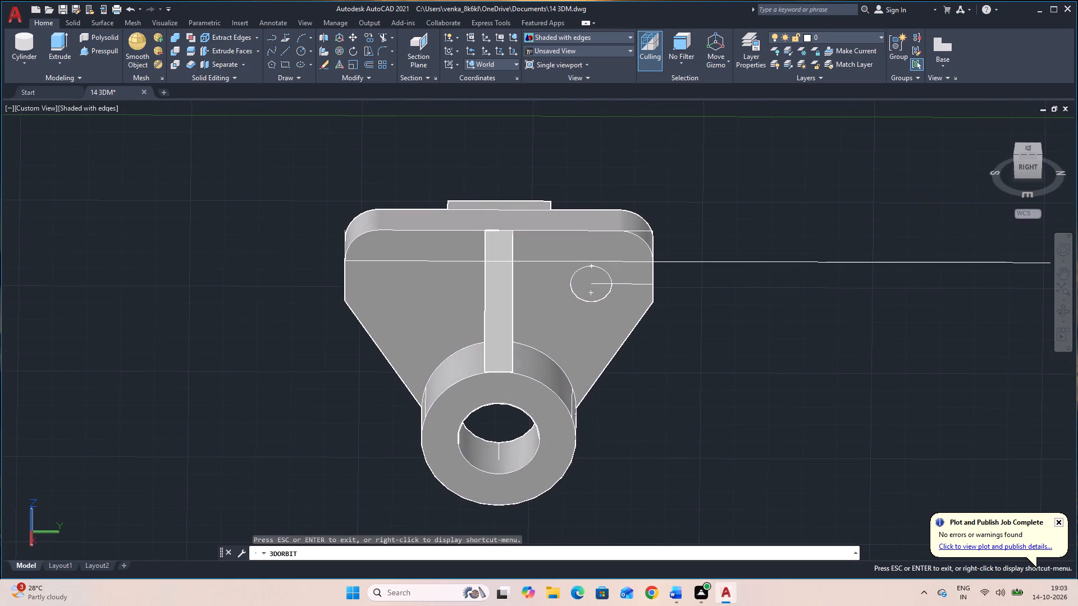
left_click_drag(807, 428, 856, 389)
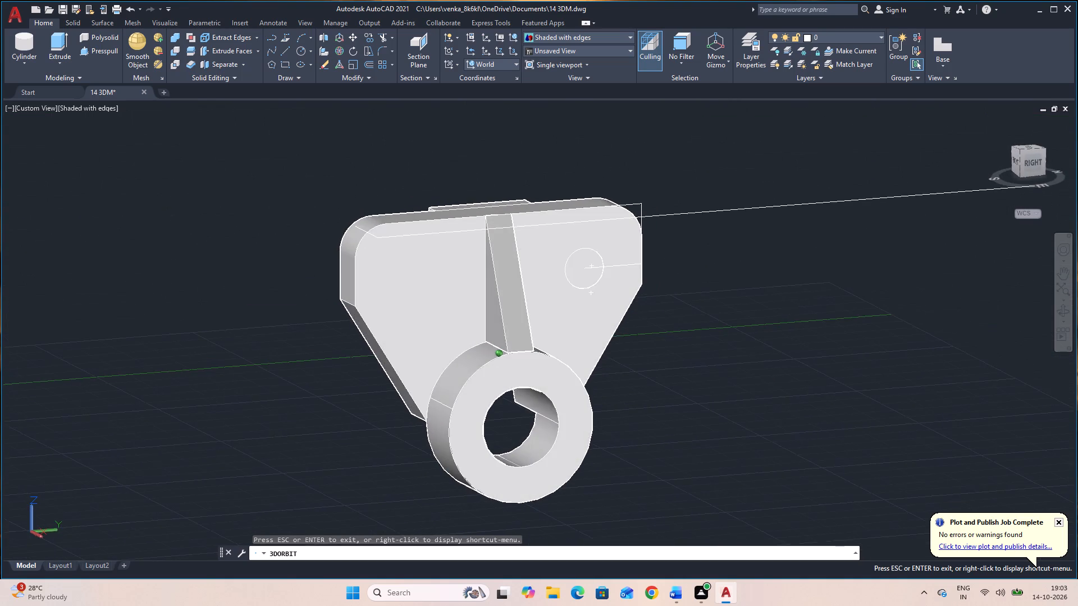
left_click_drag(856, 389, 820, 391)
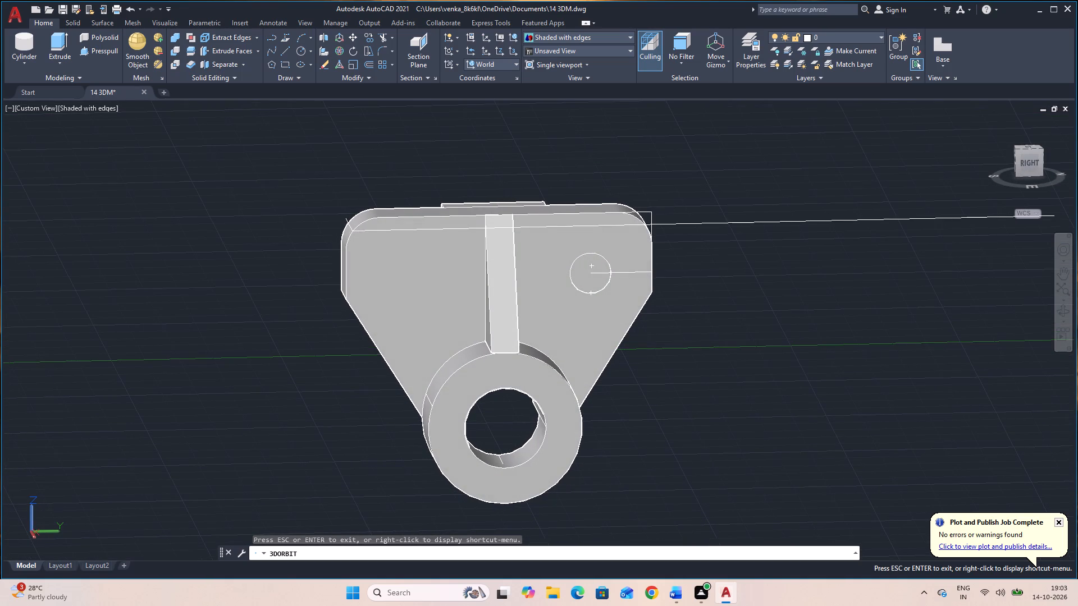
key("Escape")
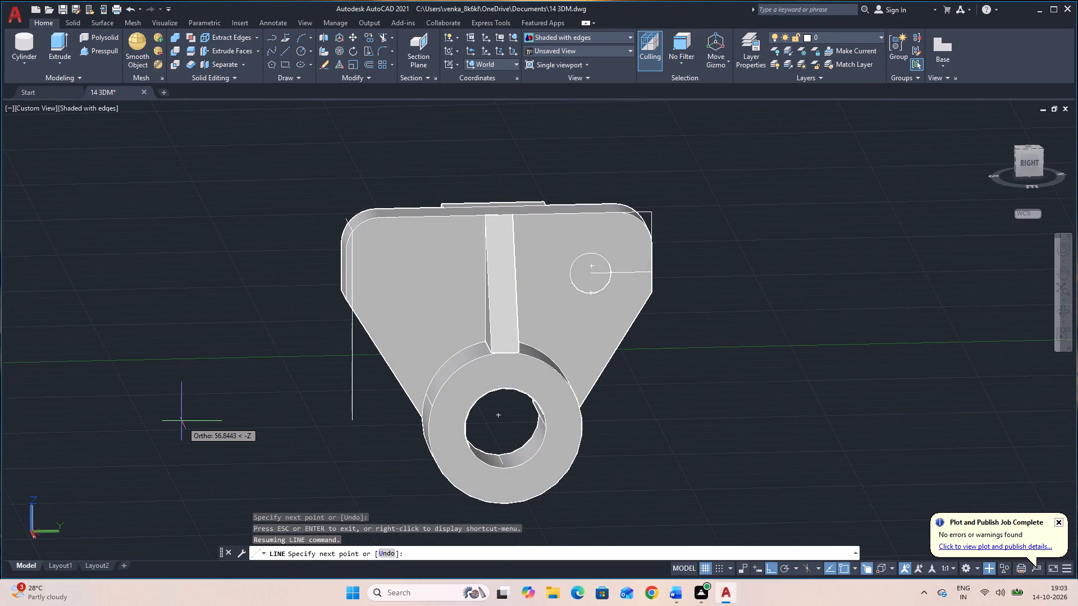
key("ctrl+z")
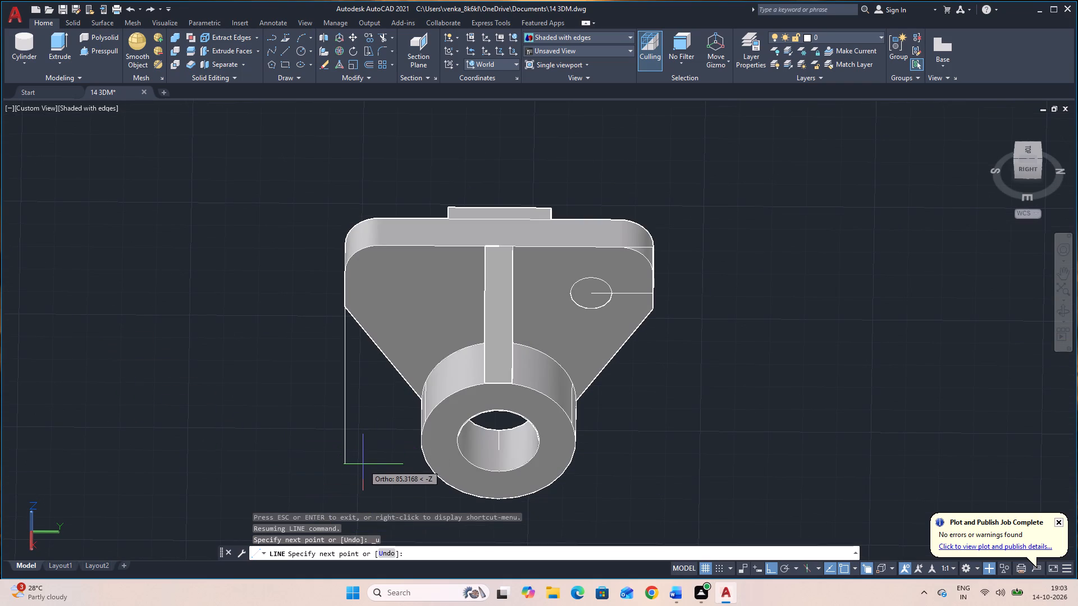
From the same start point, draw connected construction lines 18 straight down and 18 inward toward the rib on the plate's ribbed face.
left_click(1061, 309)
left_click_drag(791, 448, 828, 401)
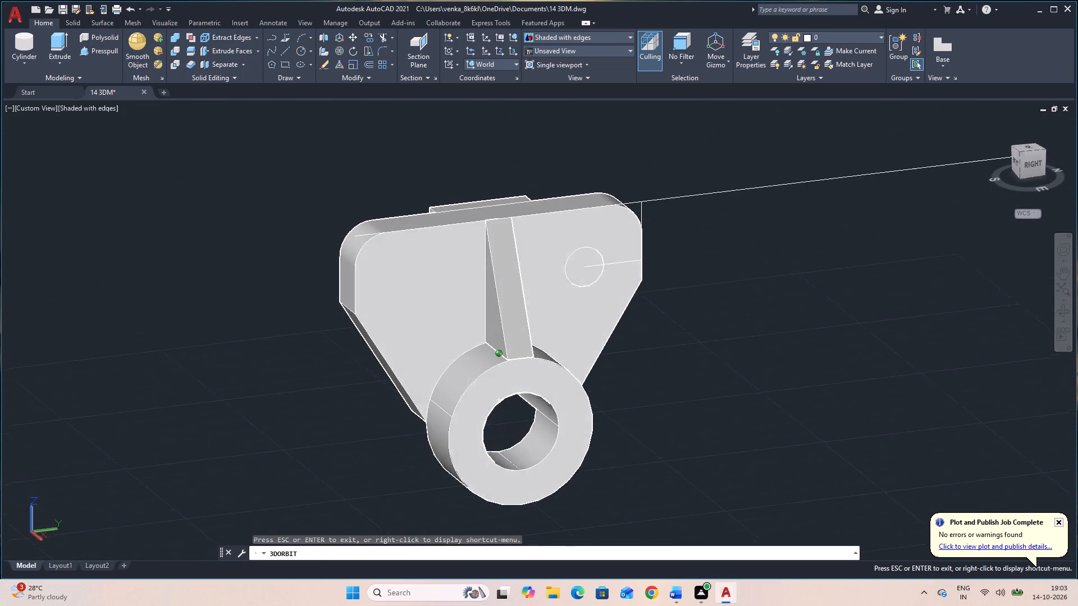
left_click_drag(828, 401, 803, 397)
key("Escape")
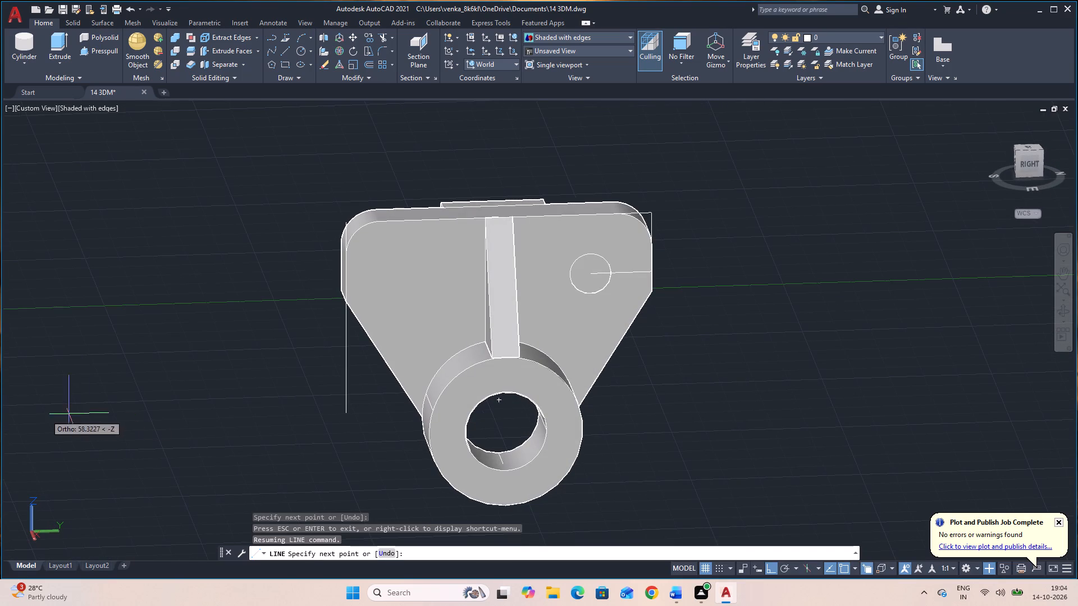
type("18")
key("Return")
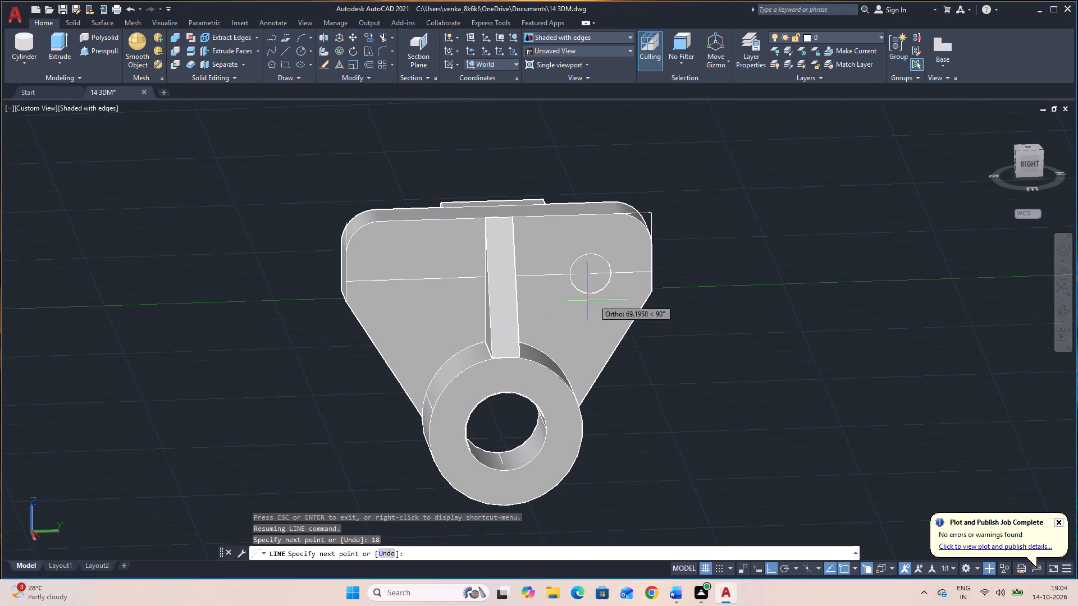
type("18")
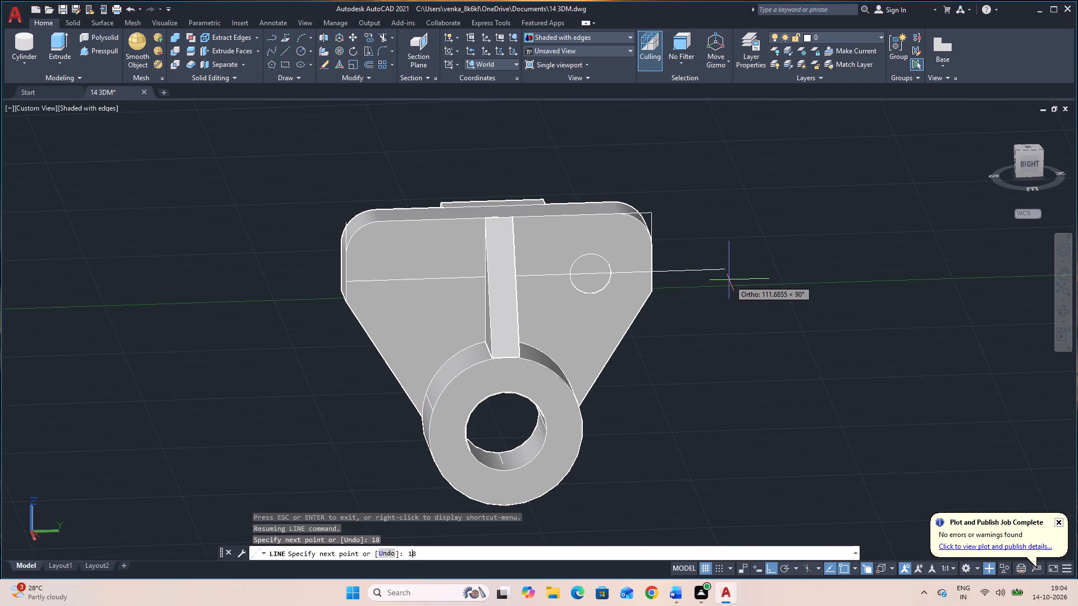
key("Return")
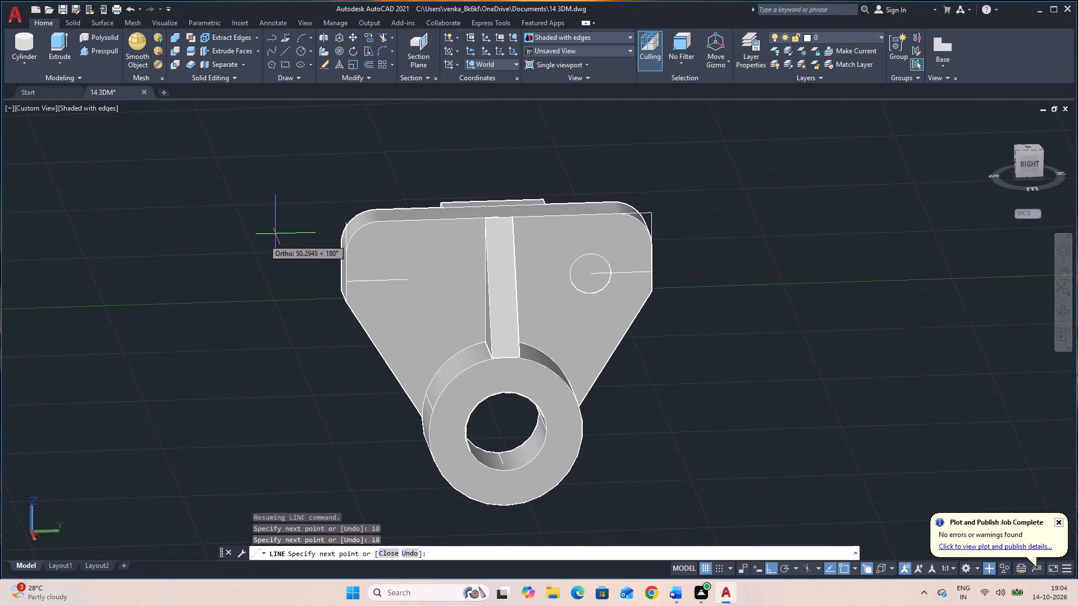
key("Escape")
Create a cylinder of radius 6 centred on the new construction line's inner end, with its axis running 12 back into the plate.
left_click(26, 39)
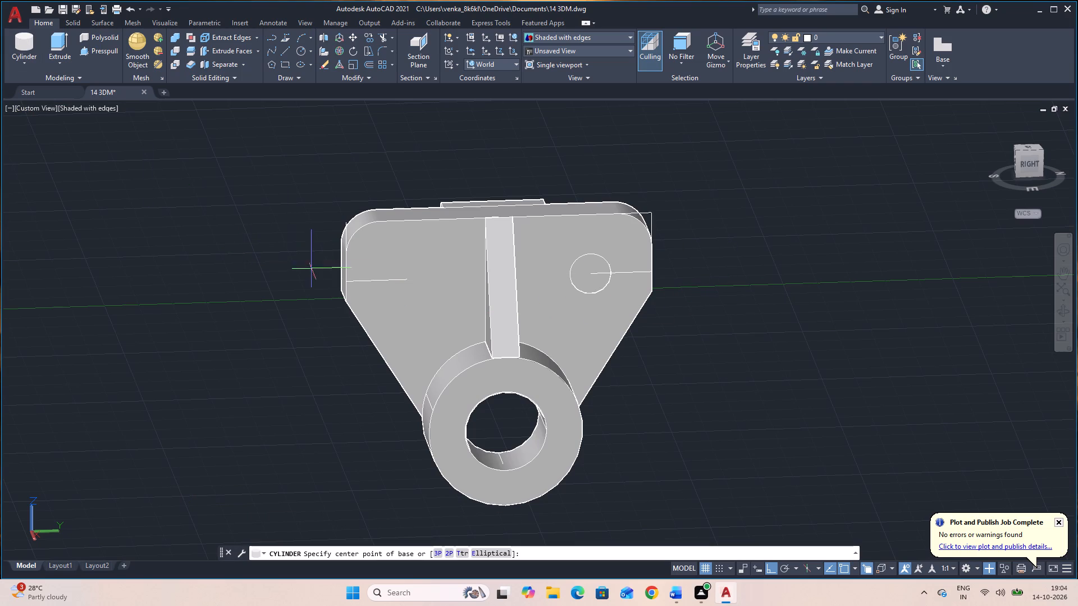
left_click(409, 282)
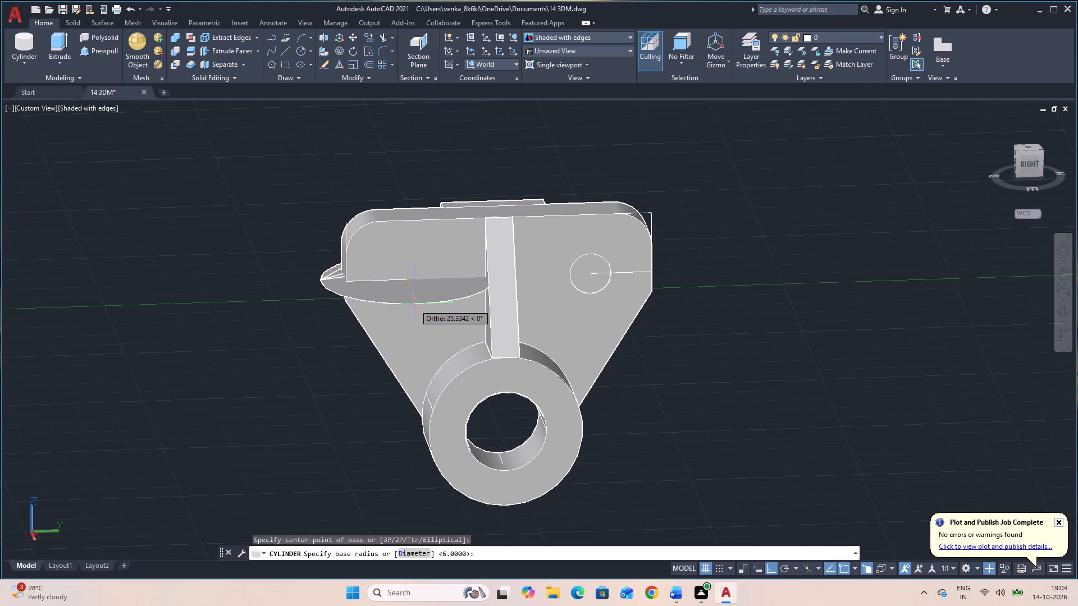
key("6")
key("Return")
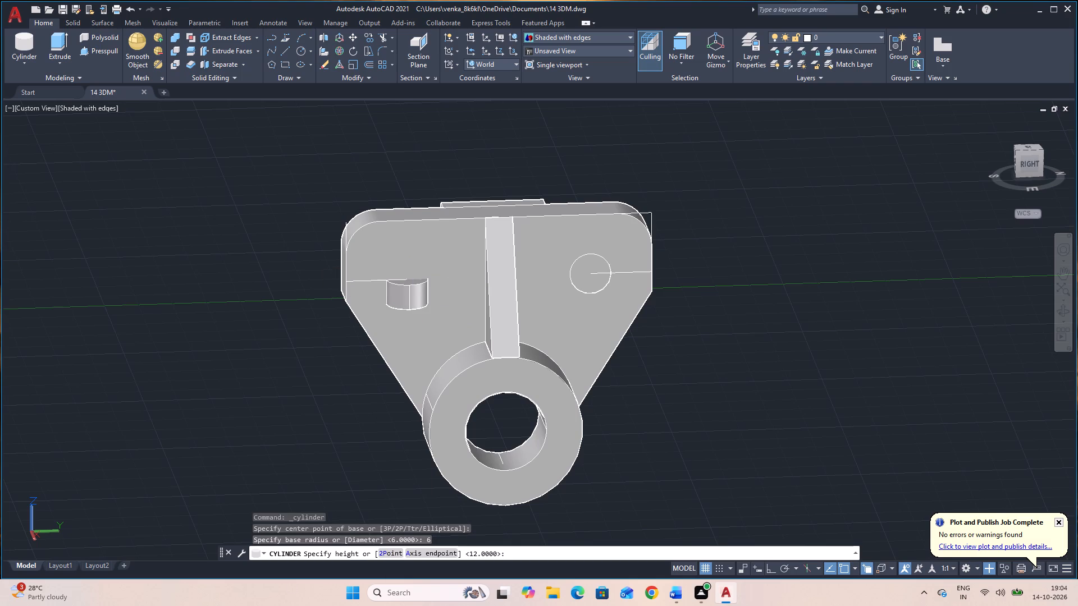
left_click(422, 551)
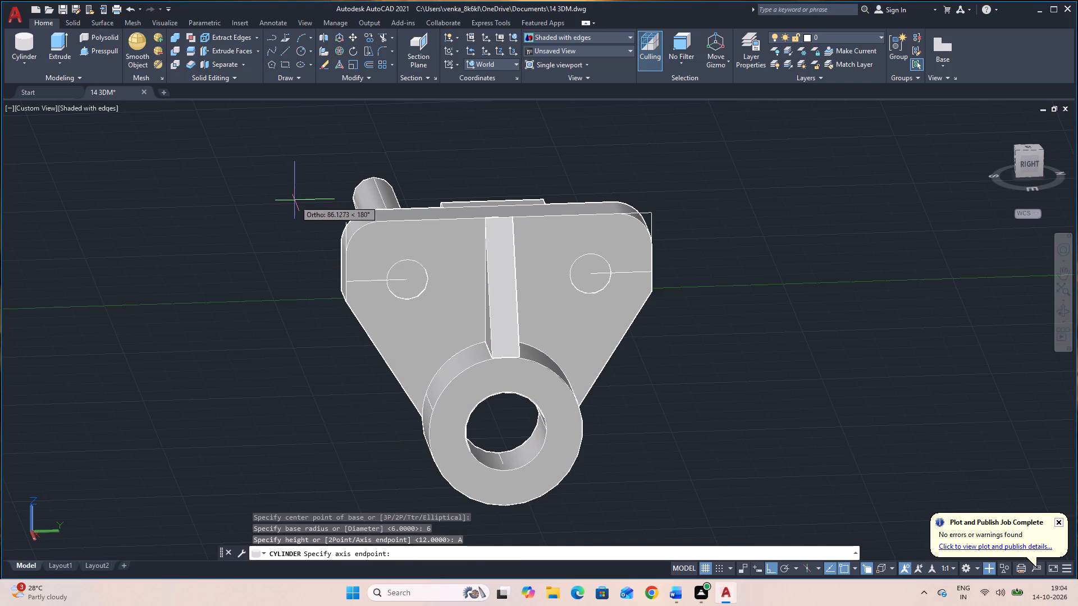
type("12")
key("Return")
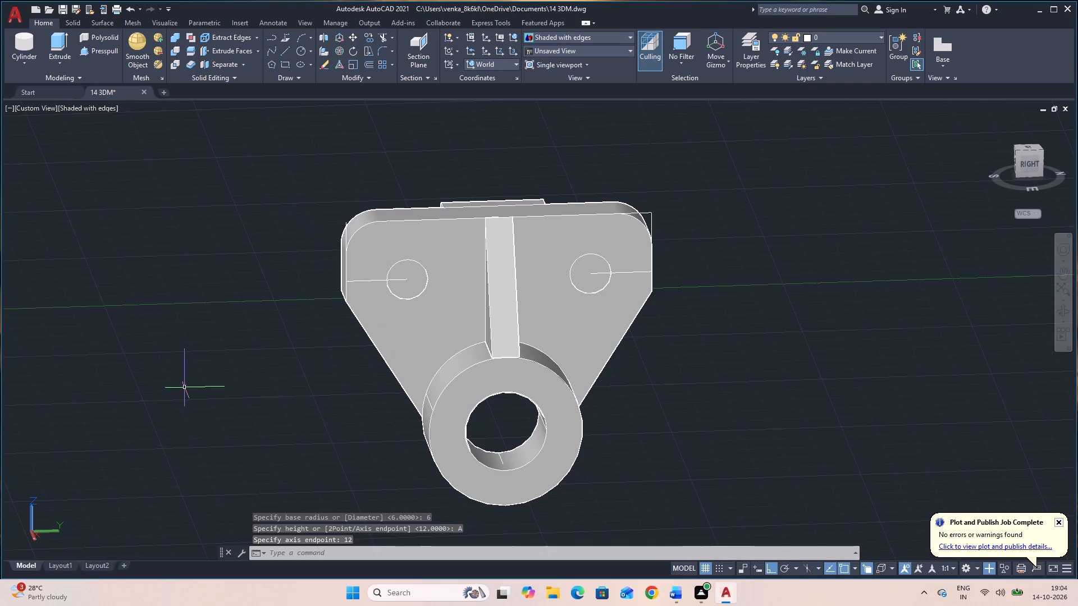
Subtract the newly created radius 6 cylinder from the ribbed solid to cut a hole through the plate.
type("SU")
key("space")
left_click(417, 341)
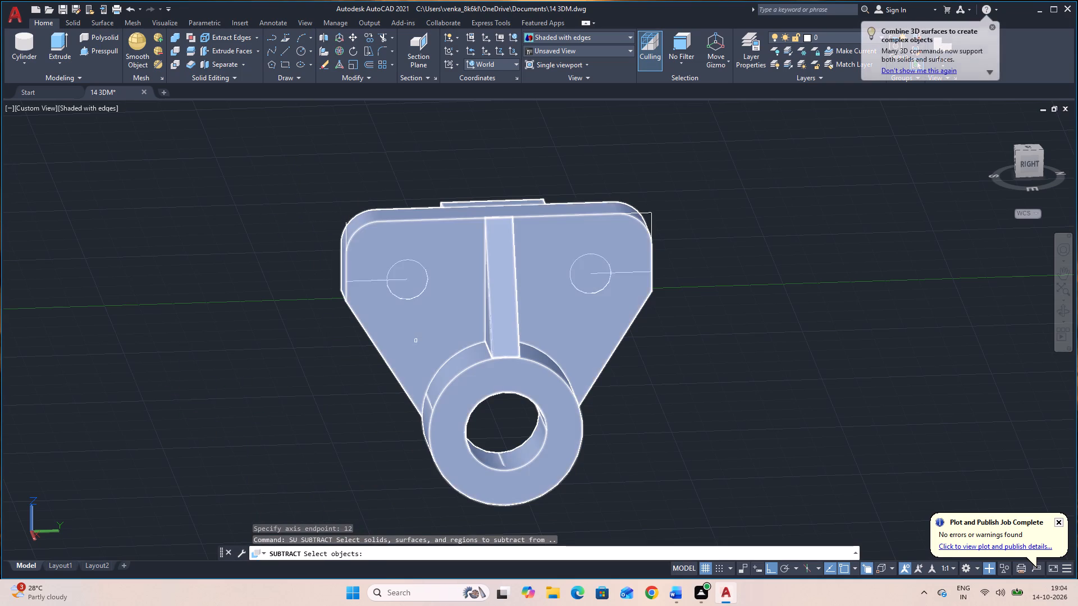
key("space")
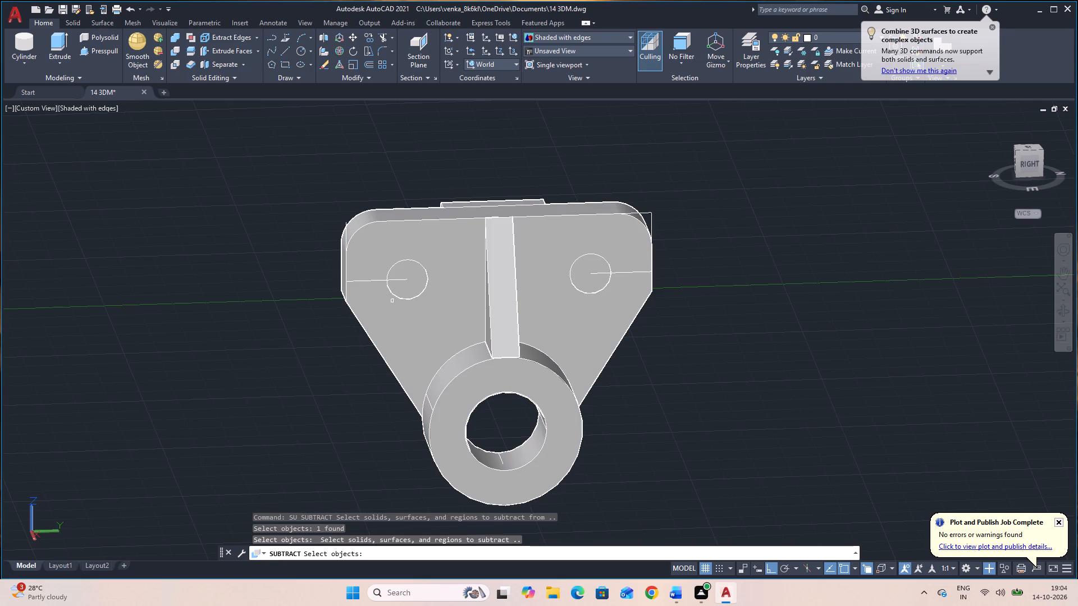
left_click(418, 286)
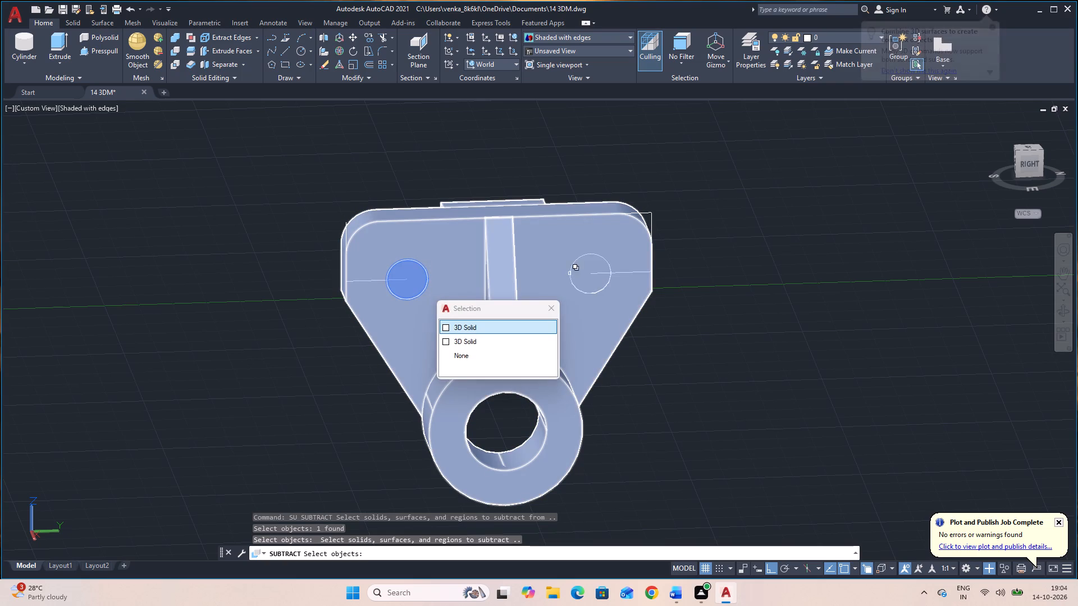
left_click(580, 272)
left_click(611, 320)
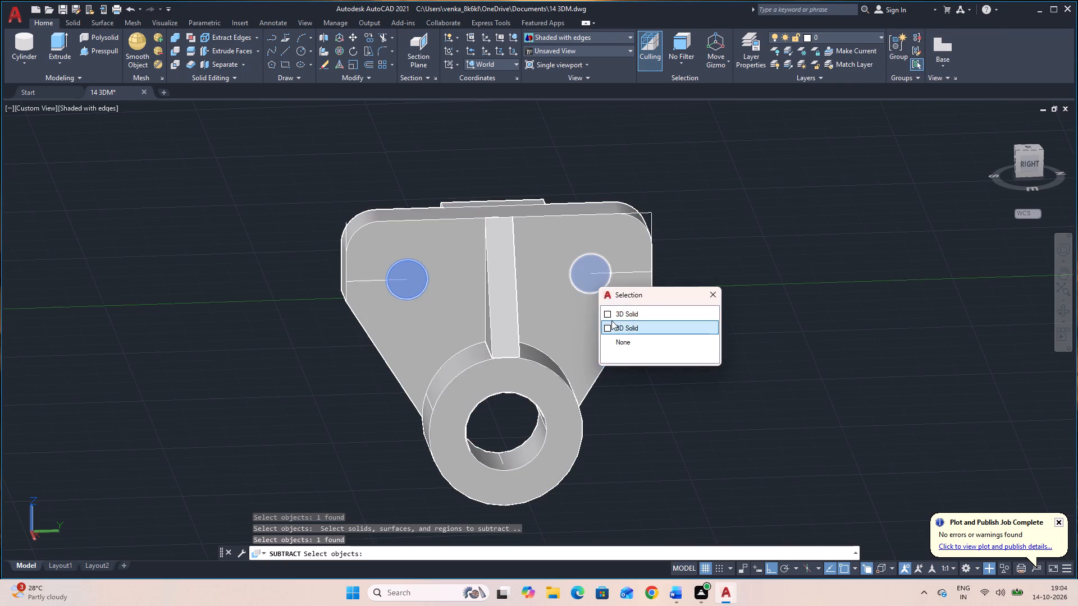
key("space")
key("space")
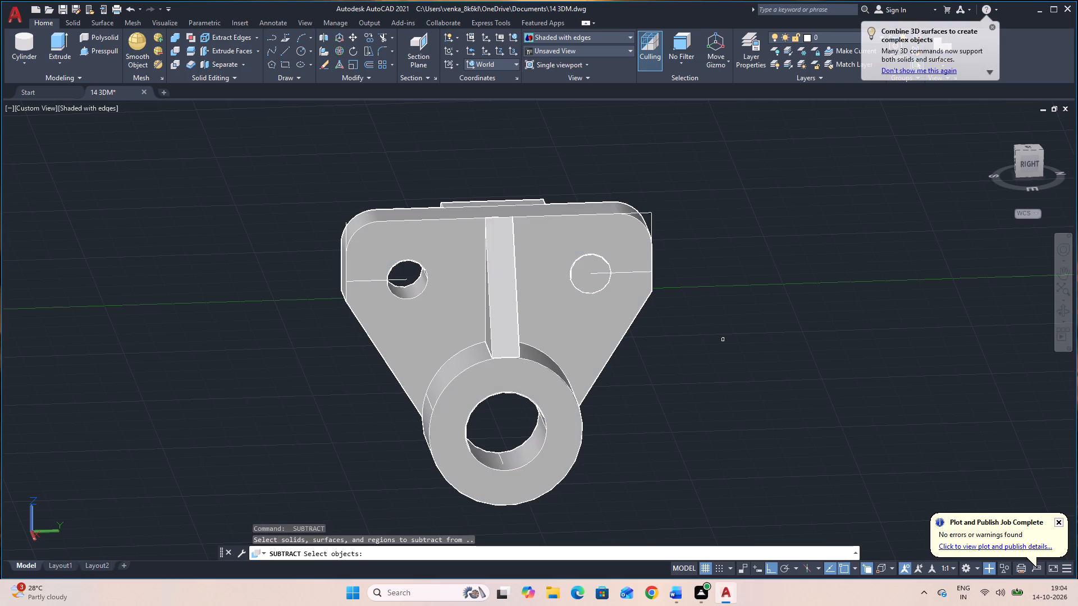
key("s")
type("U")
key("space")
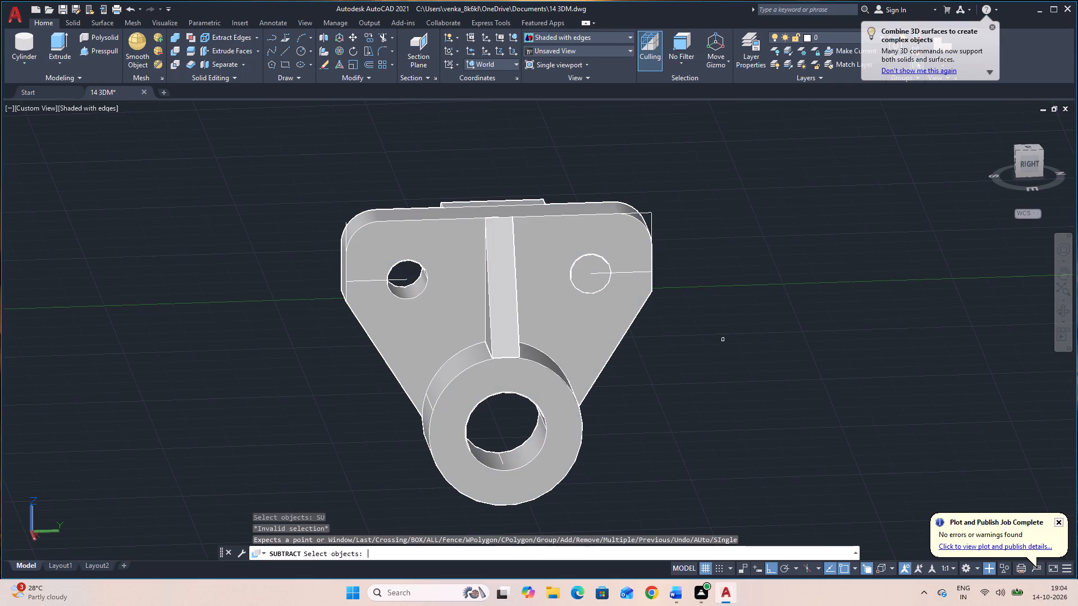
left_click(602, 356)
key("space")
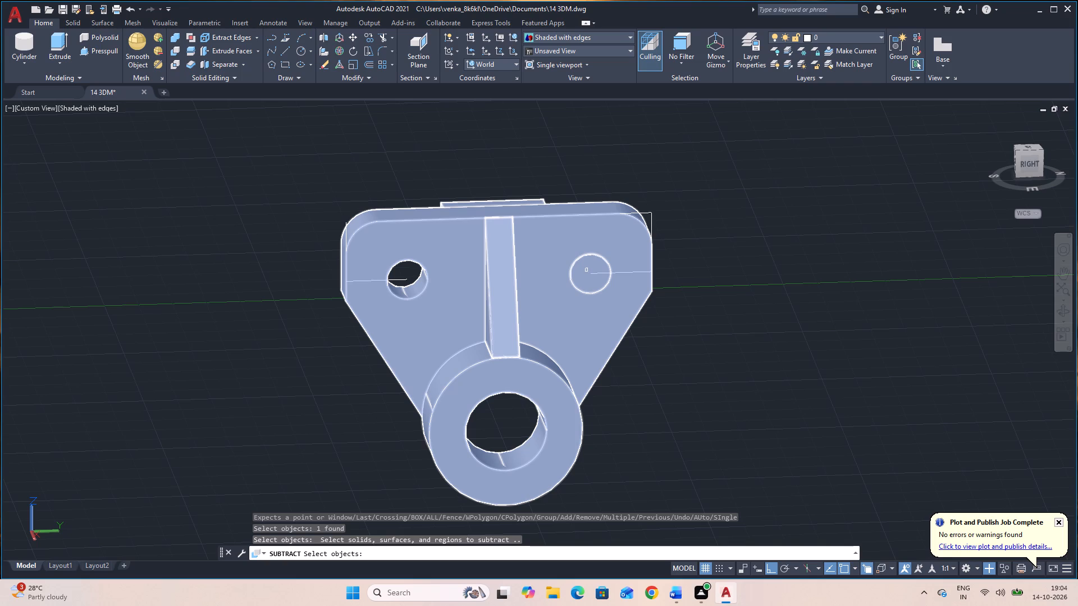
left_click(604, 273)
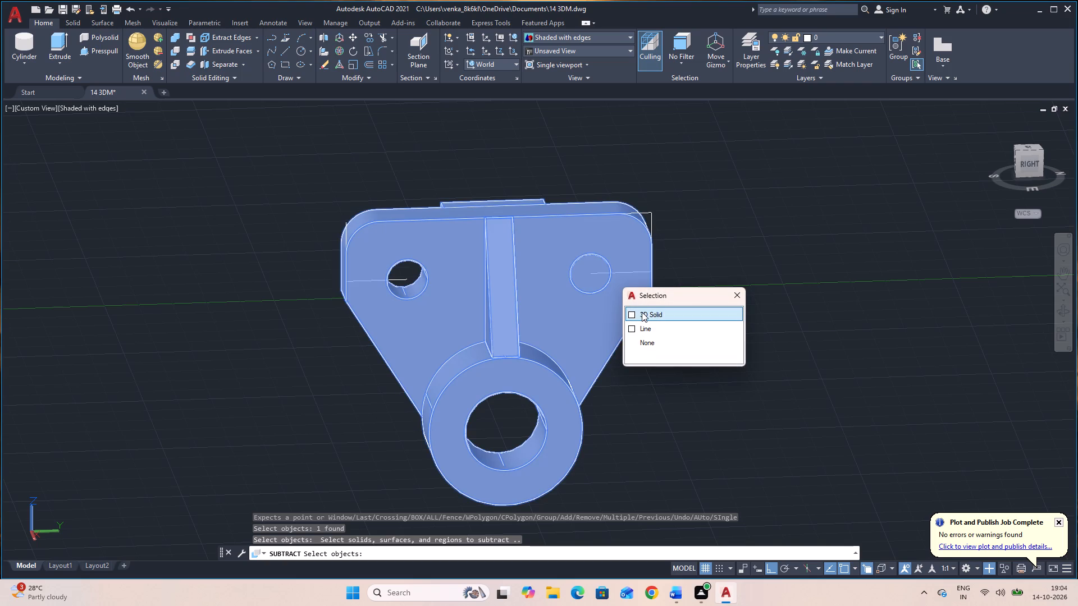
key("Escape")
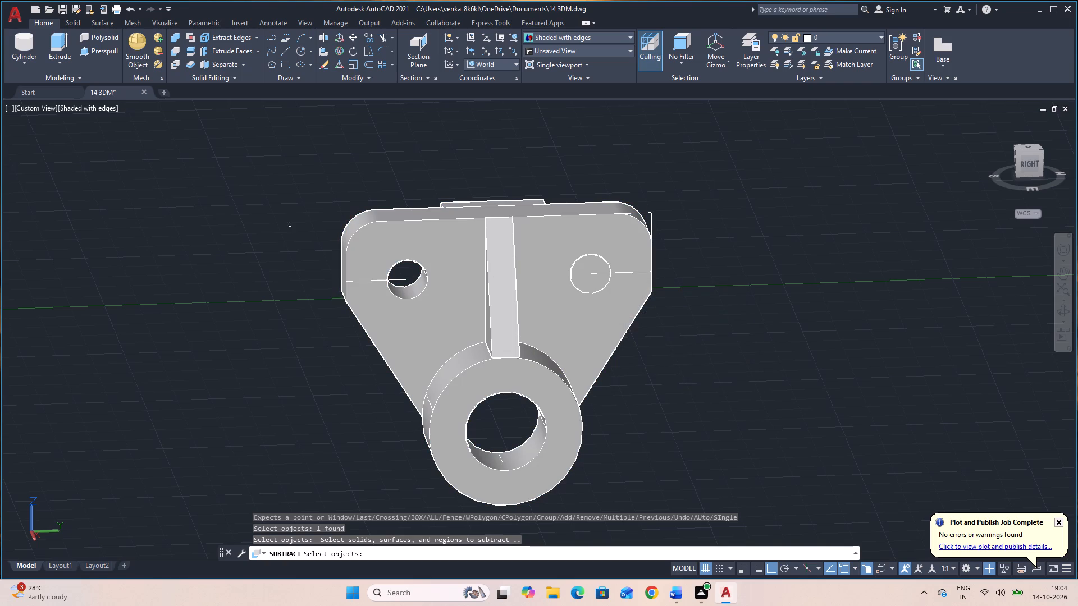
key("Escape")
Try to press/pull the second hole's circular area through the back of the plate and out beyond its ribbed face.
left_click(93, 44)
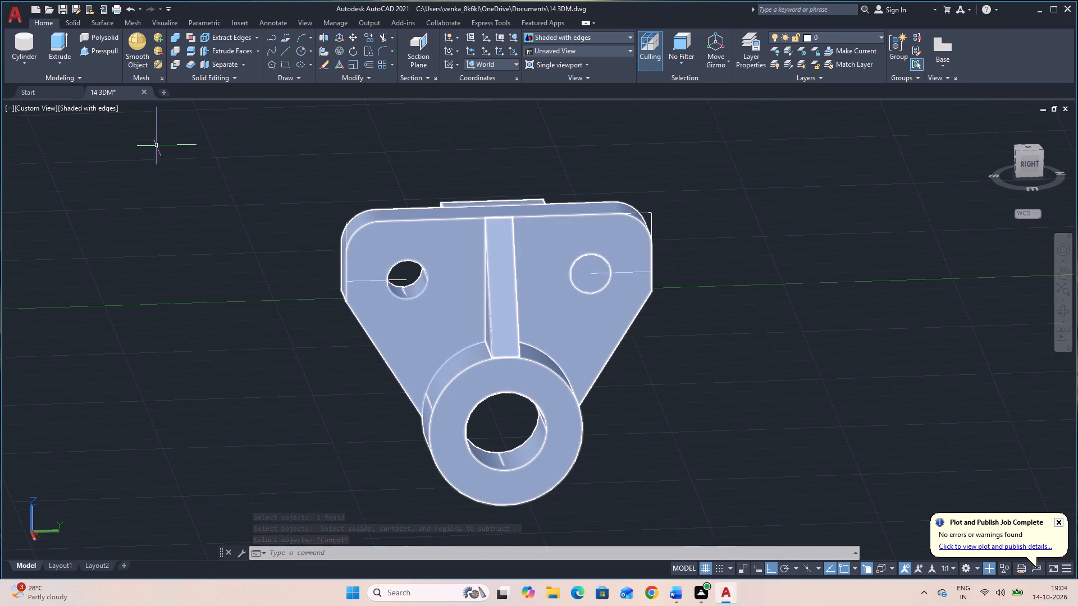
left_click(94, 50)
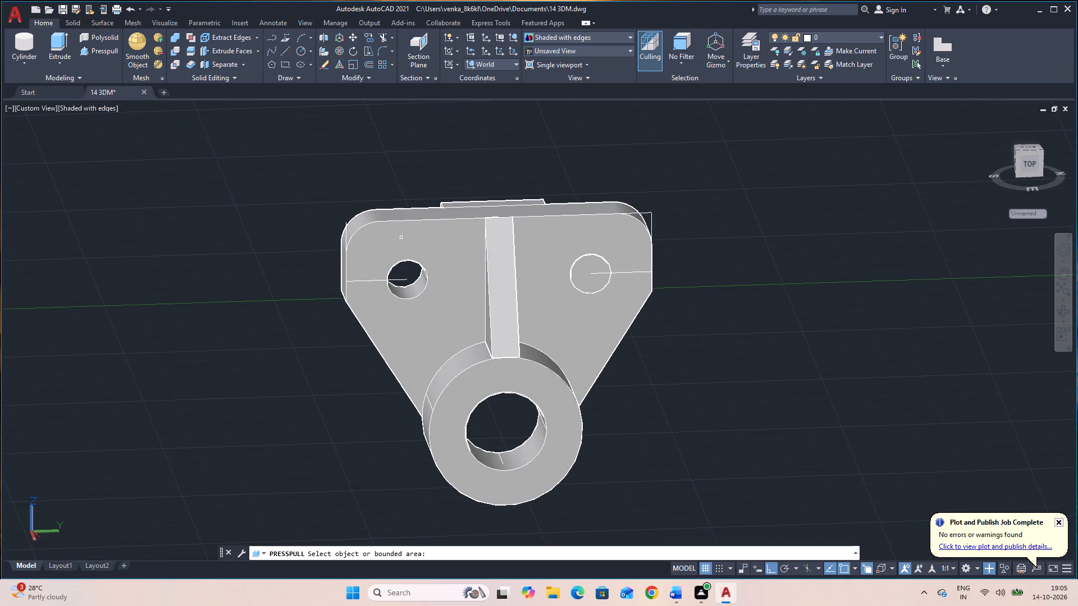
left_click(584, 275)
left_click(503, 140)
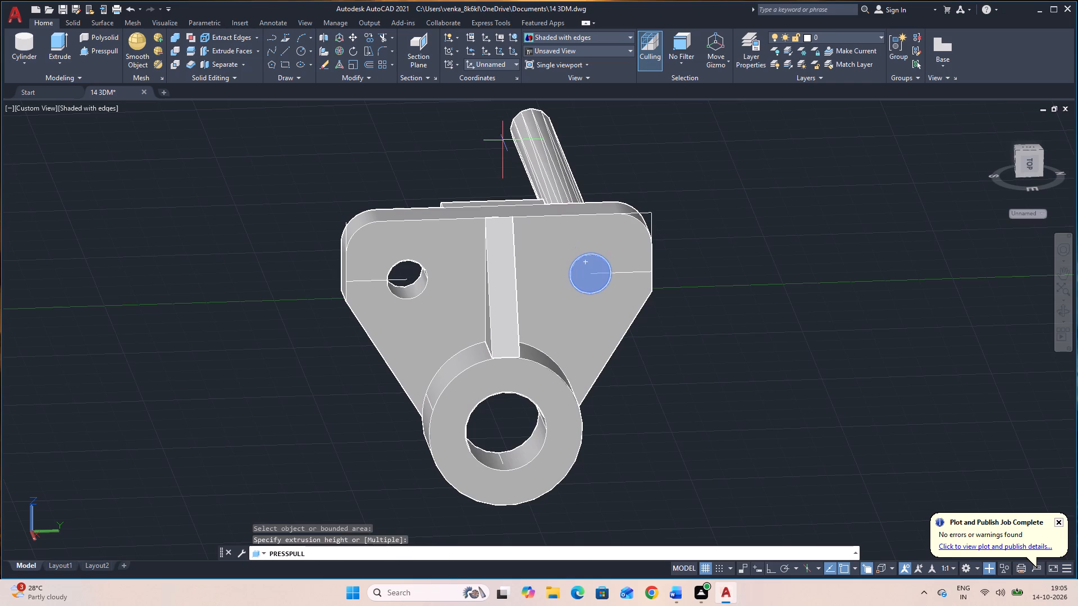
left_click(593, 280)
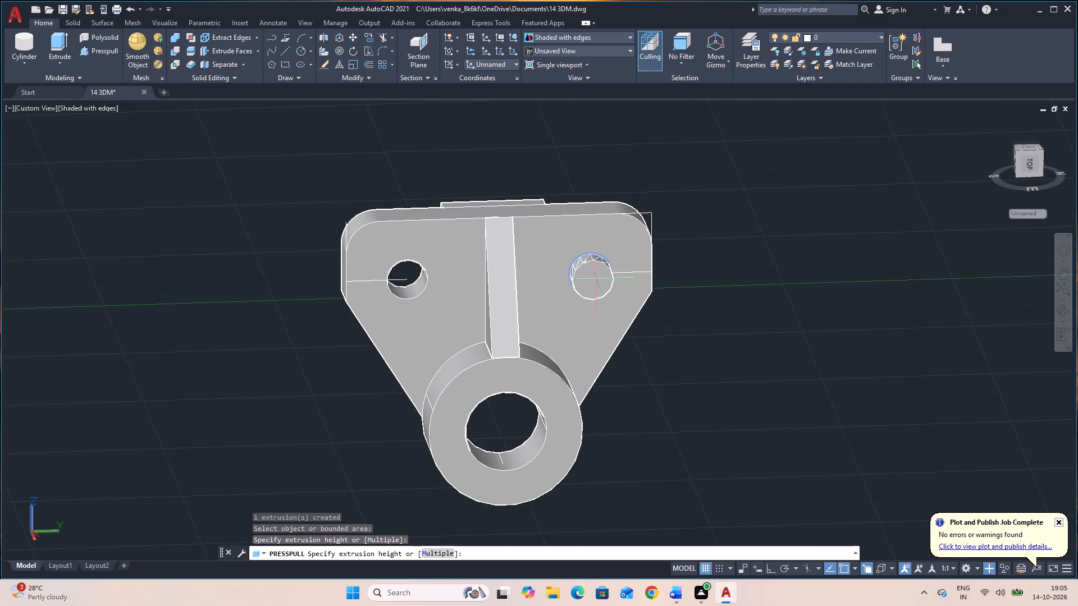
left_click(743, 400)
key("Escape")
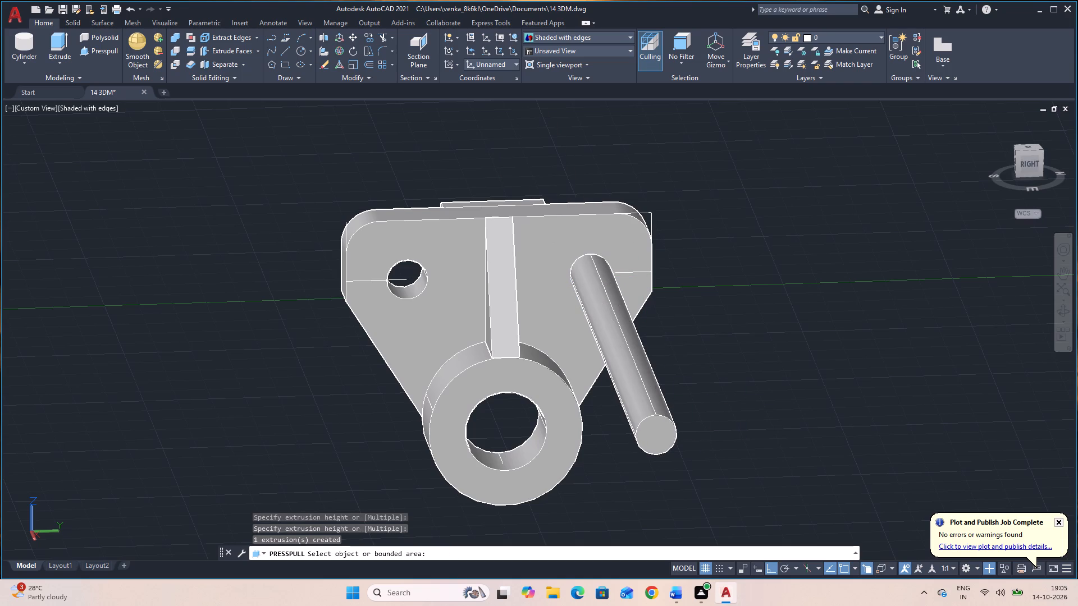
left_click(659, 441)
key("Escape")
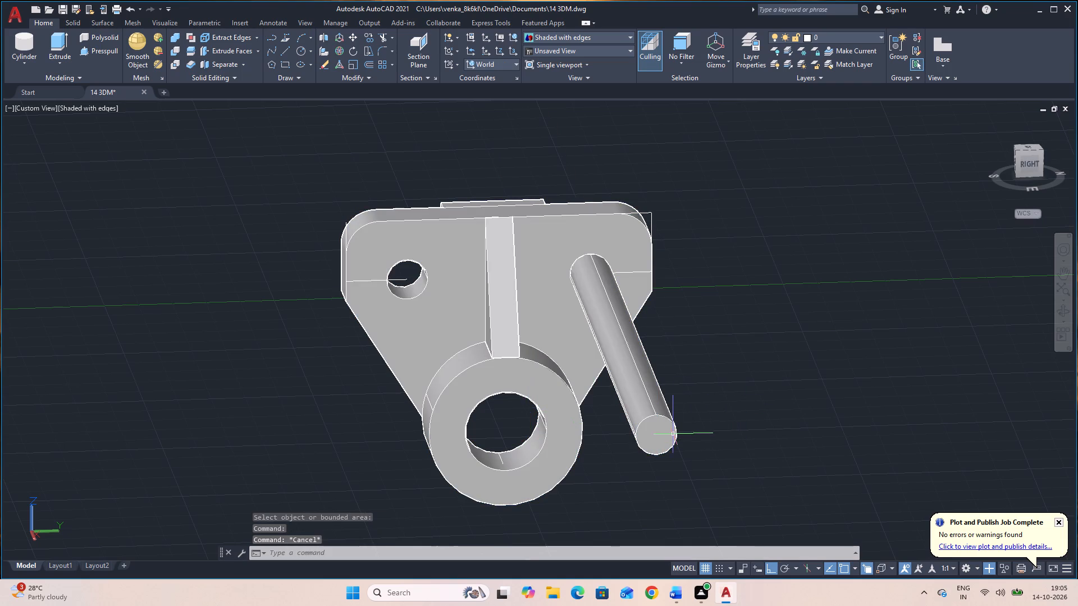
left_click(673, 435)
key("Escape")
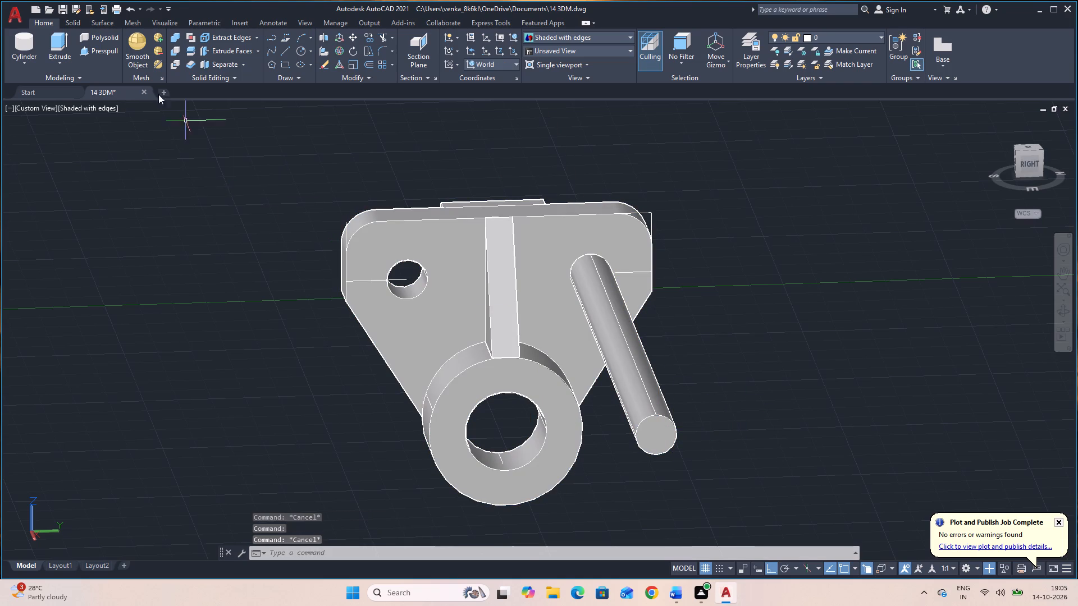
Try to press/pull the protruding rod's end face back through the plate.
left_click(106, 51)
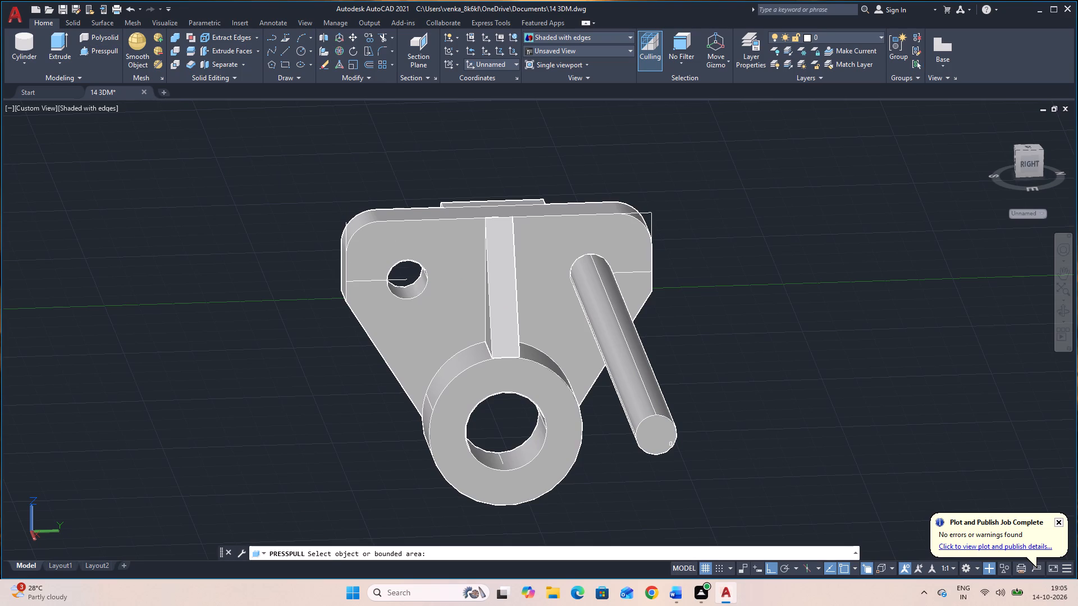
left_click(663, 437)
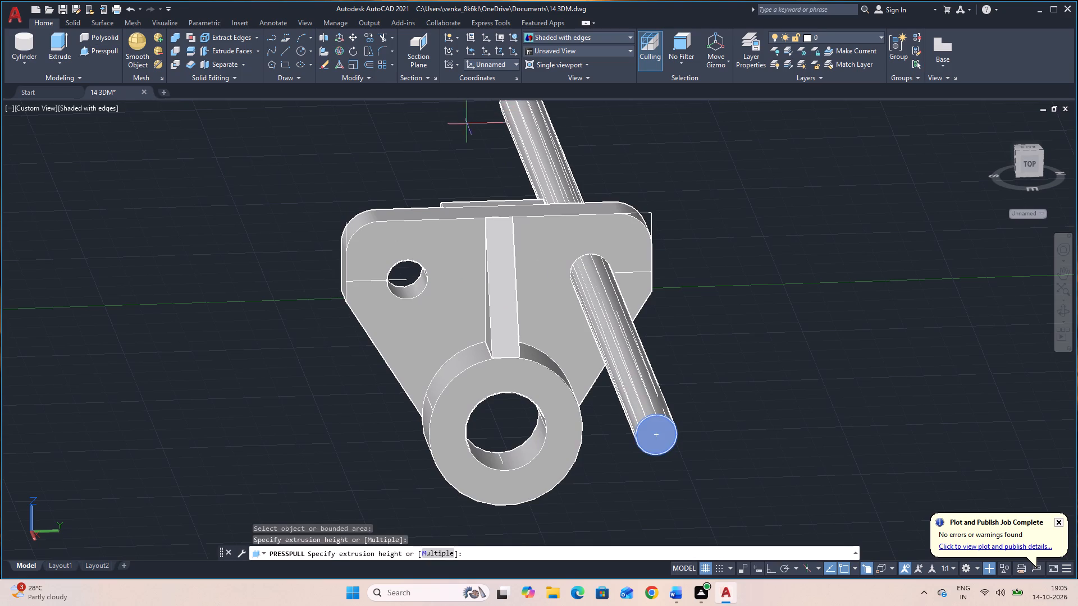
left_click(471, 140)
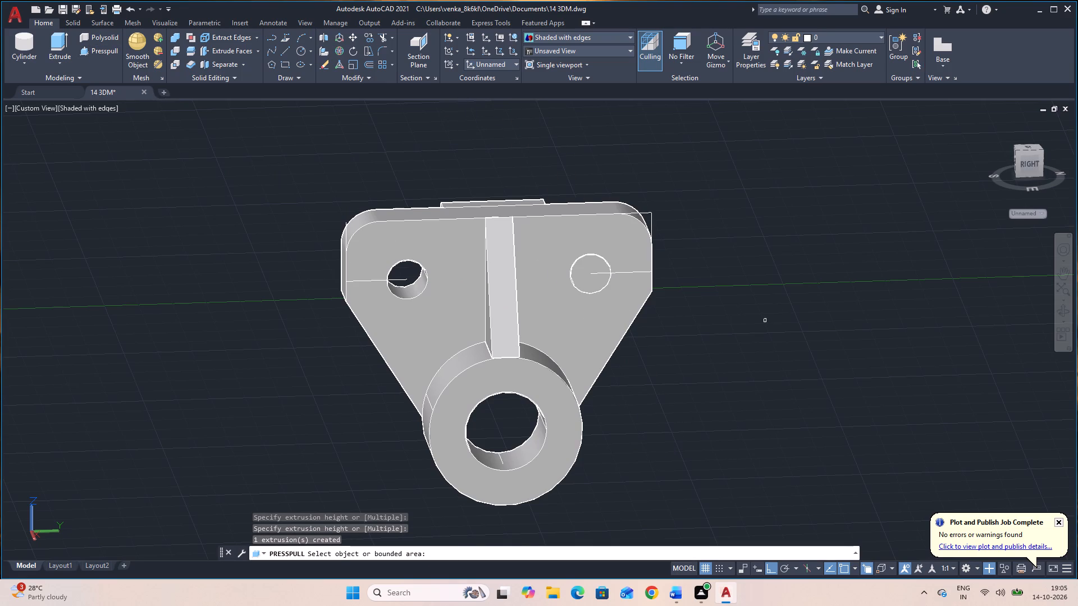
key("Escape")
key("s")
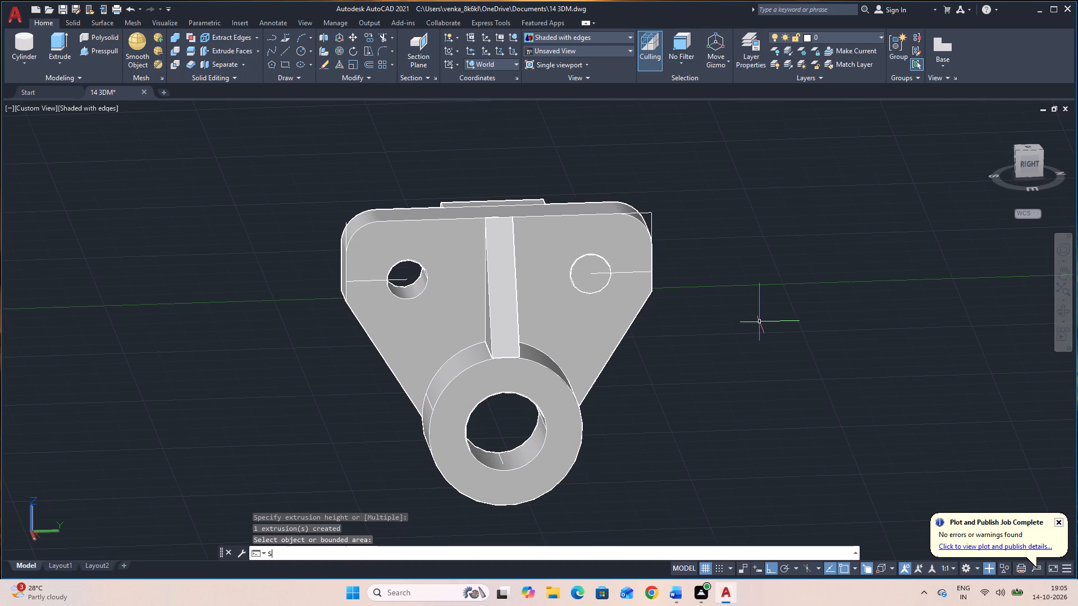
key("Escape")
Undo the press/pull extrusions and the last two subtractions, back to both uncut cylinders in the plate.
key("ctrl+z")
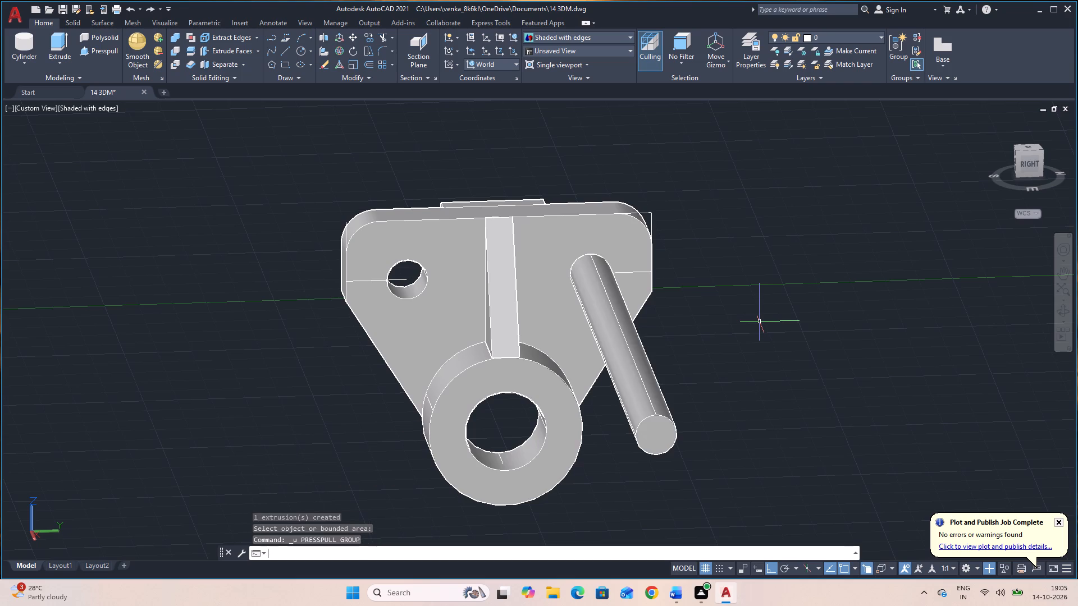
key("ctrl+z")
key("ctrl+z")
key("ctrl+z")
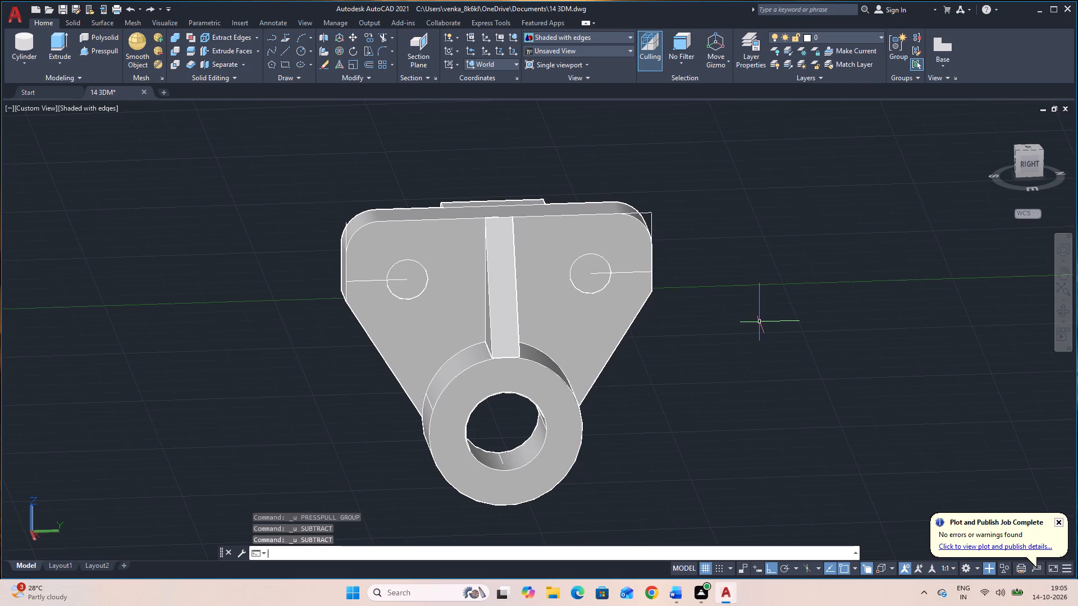
Subtract both radius 6 cylinders from the ribbed solid in one operation to cut the plate's two holes.
left_click(599, 281)
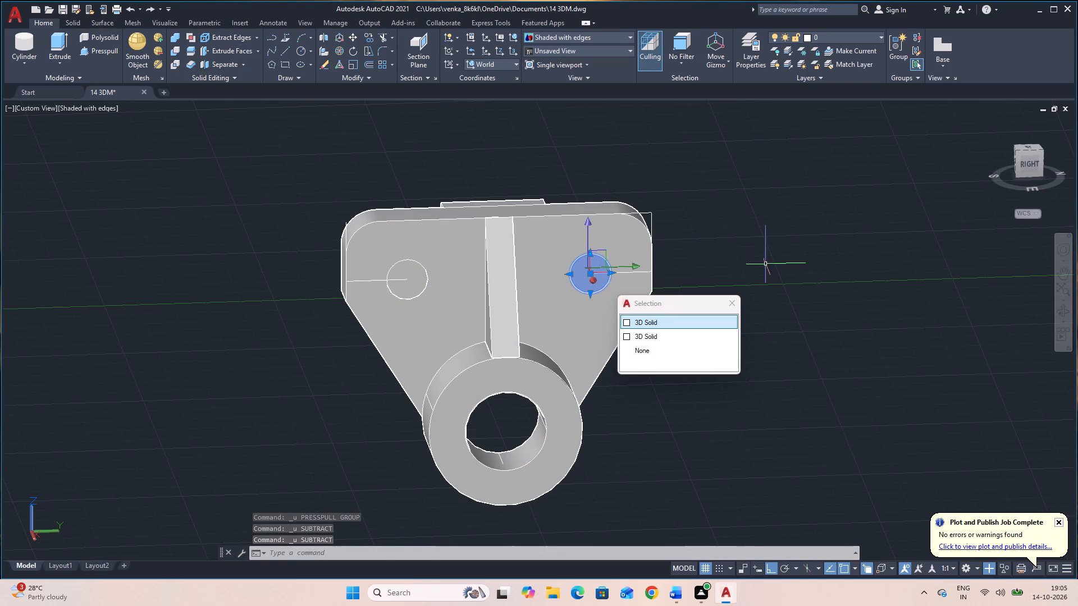
key("Escape")
type("SU")
key("space")
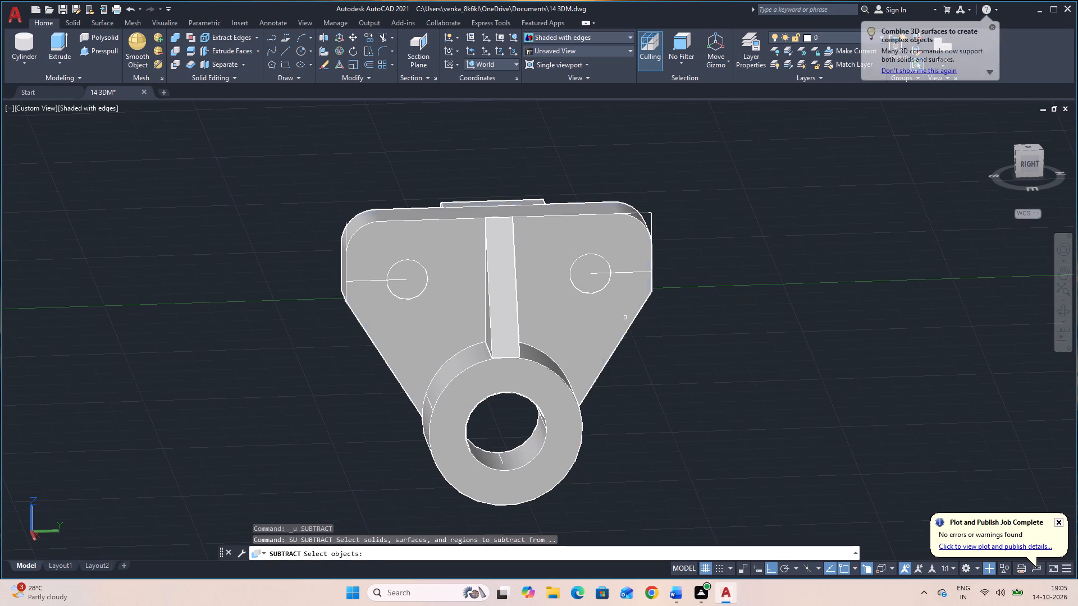
left_click(598, 339)
key("space")
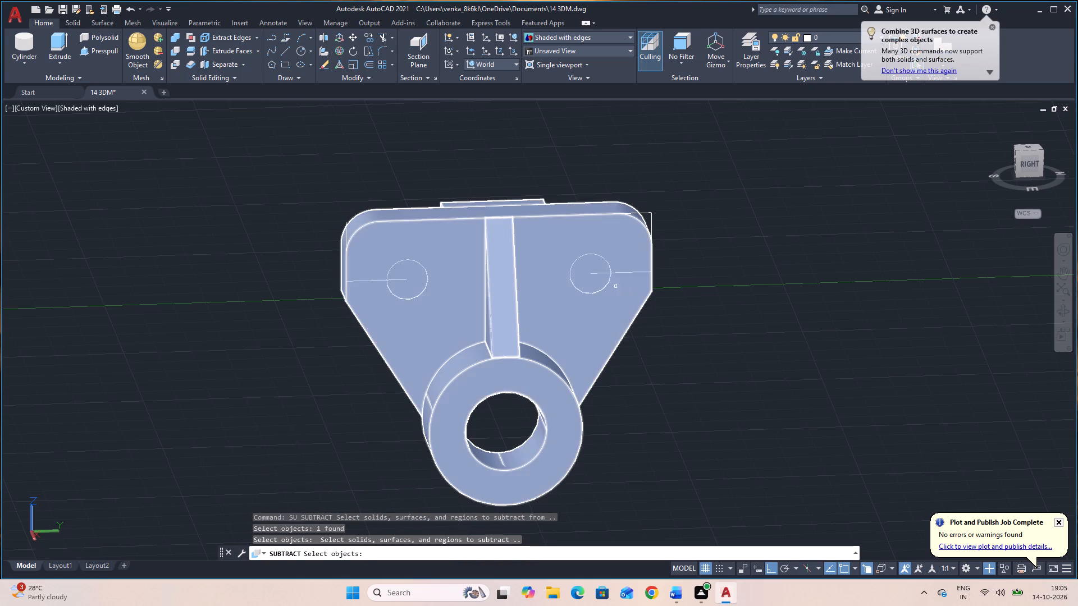
left_click(584, 274)
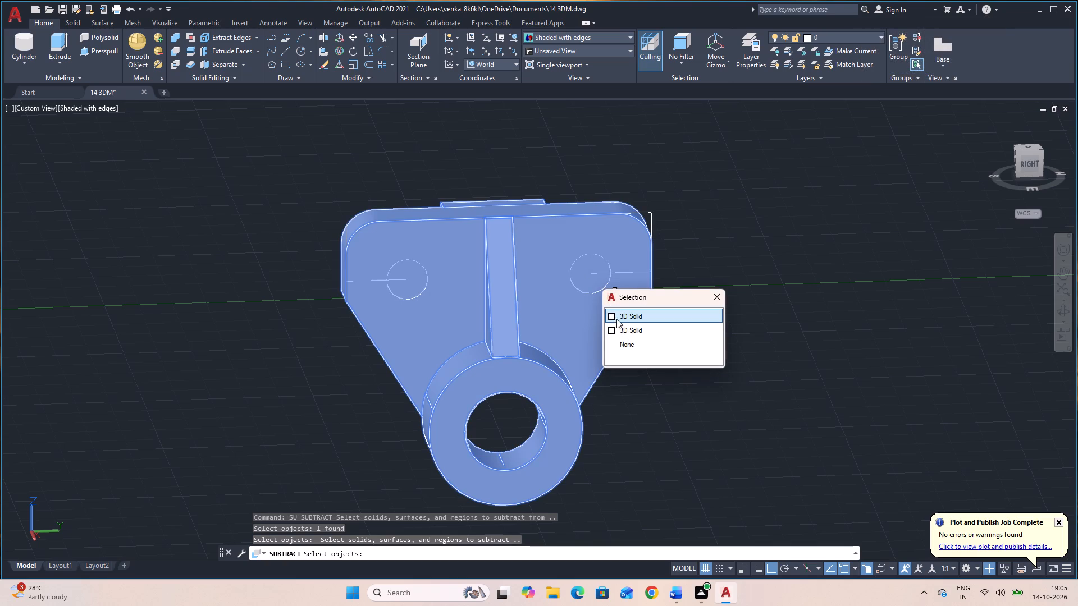
left_click(616, 328)
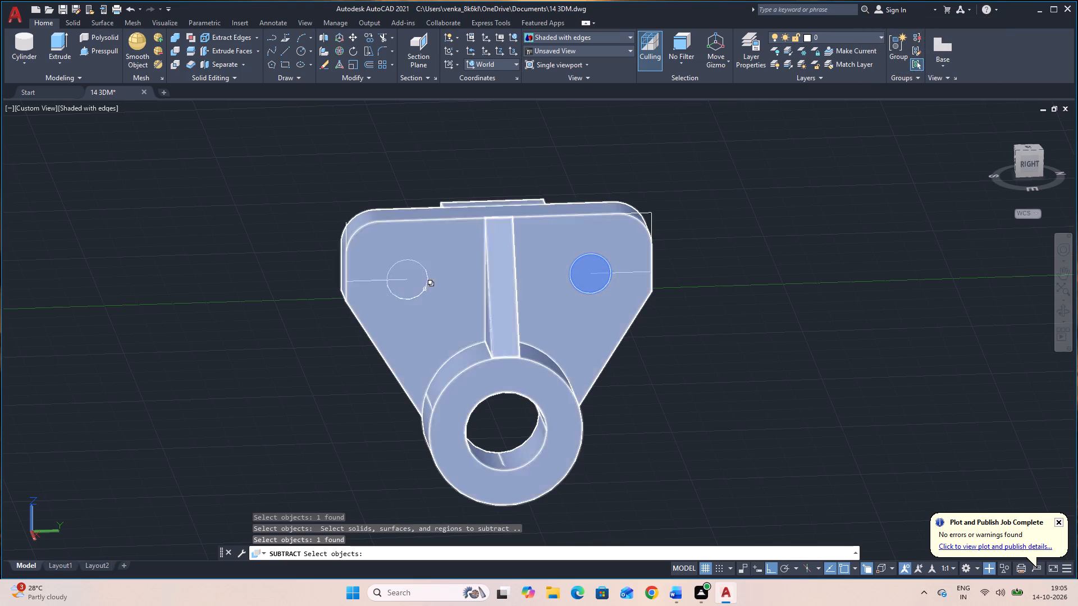
left_click(422, 288)
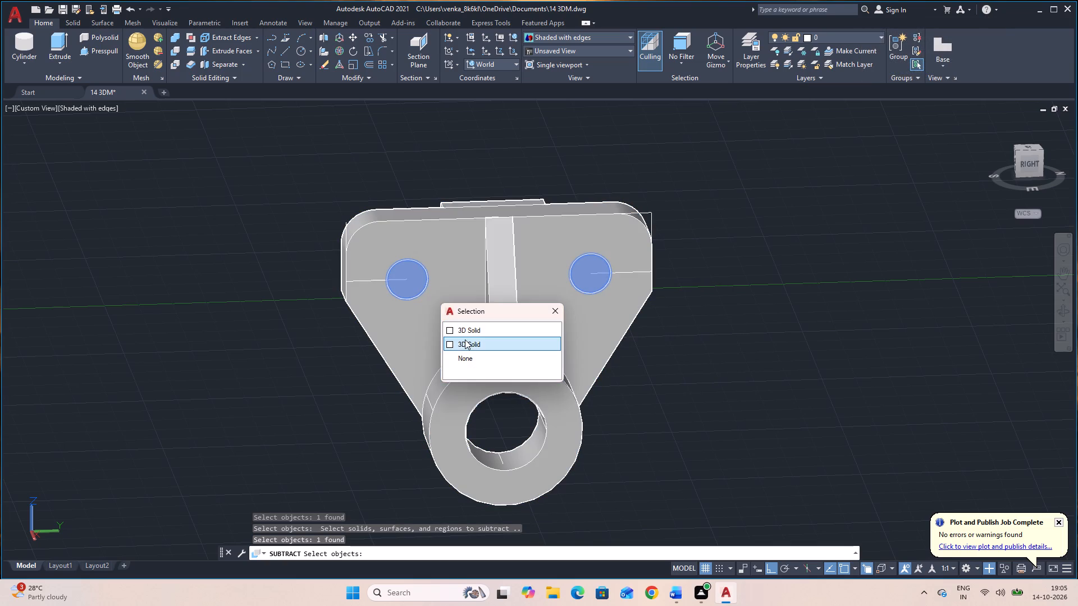
left_click(465, 339)
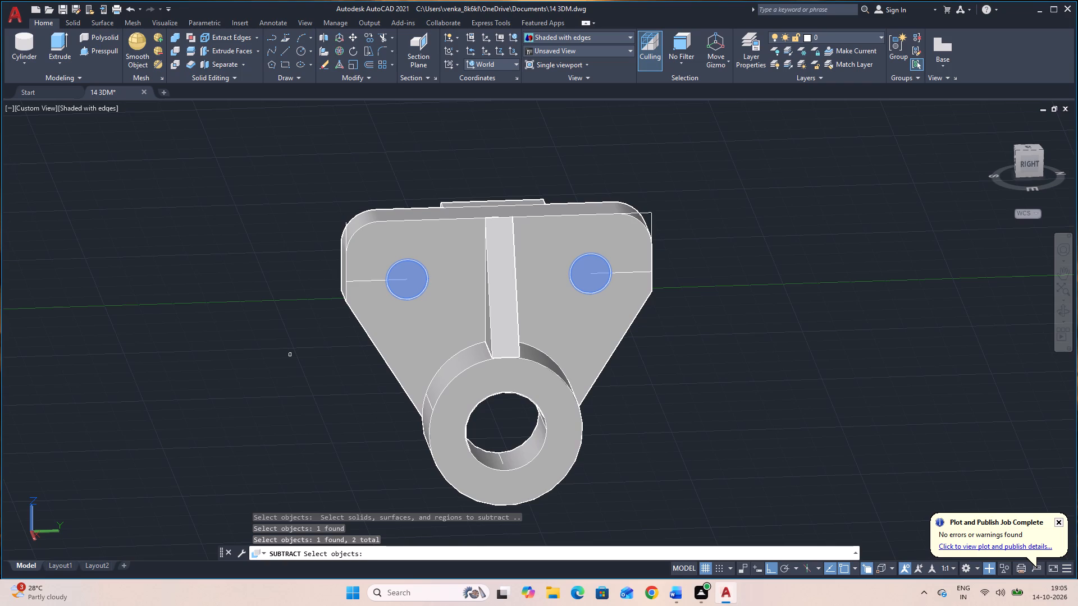
key("space")
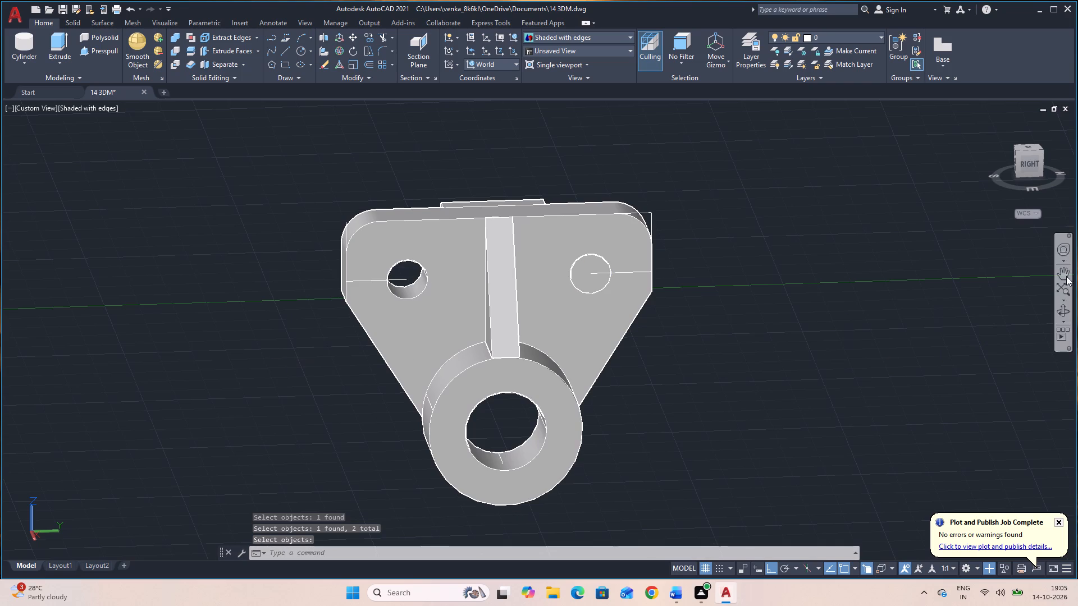
Orbit the solid to examine both plate holes from the ribbed face and from the back.
left_click(1060, 311)
left_click_drag(946, 318, 629, 307)
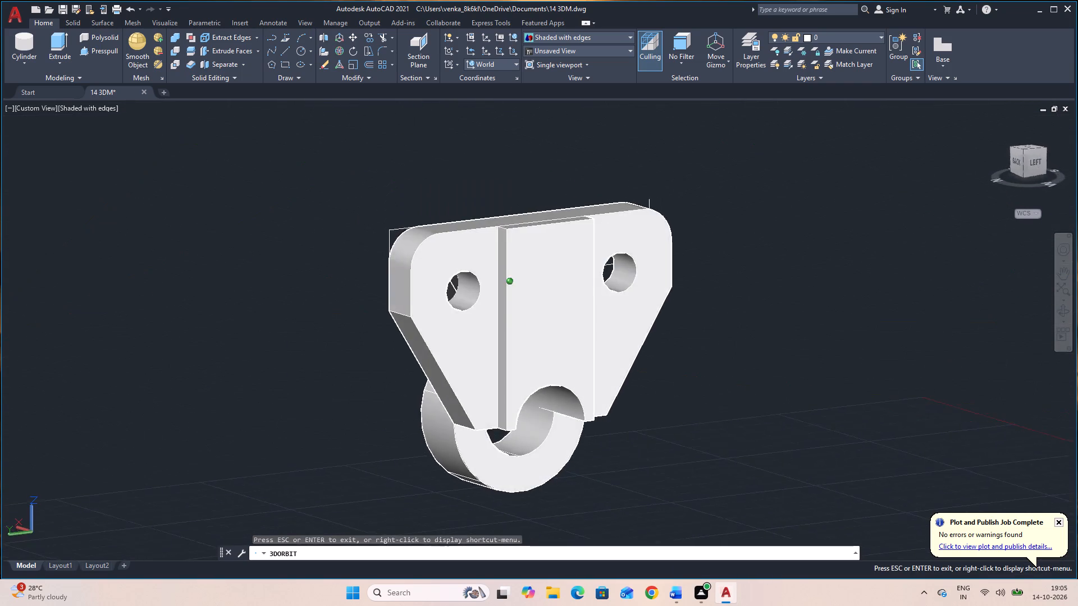
left_click_drag(629, 307, 944, 332)
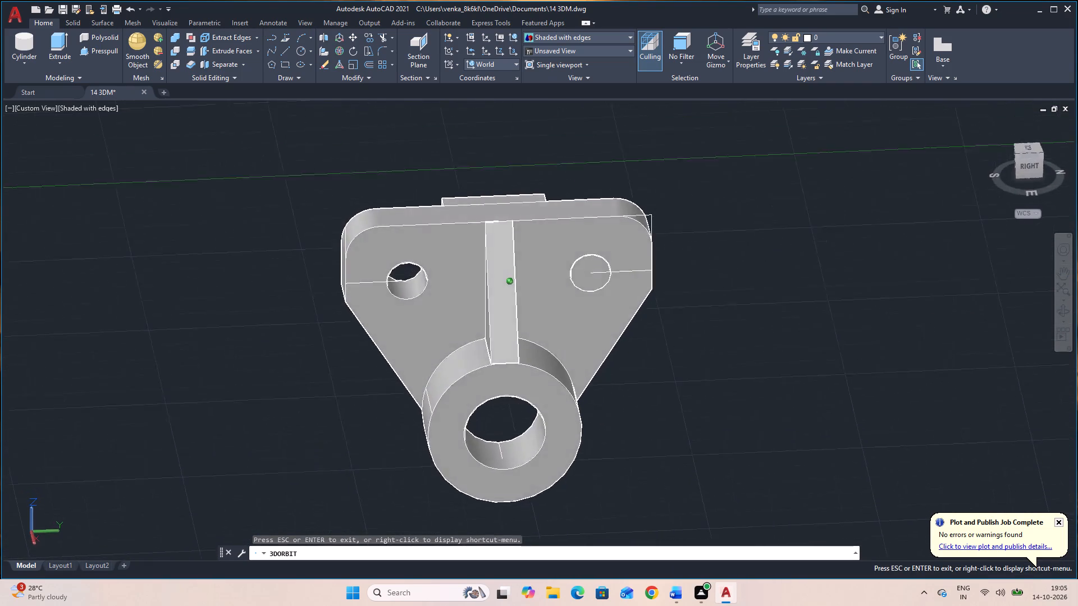
left_click_drag(944, 332, 532, 292)
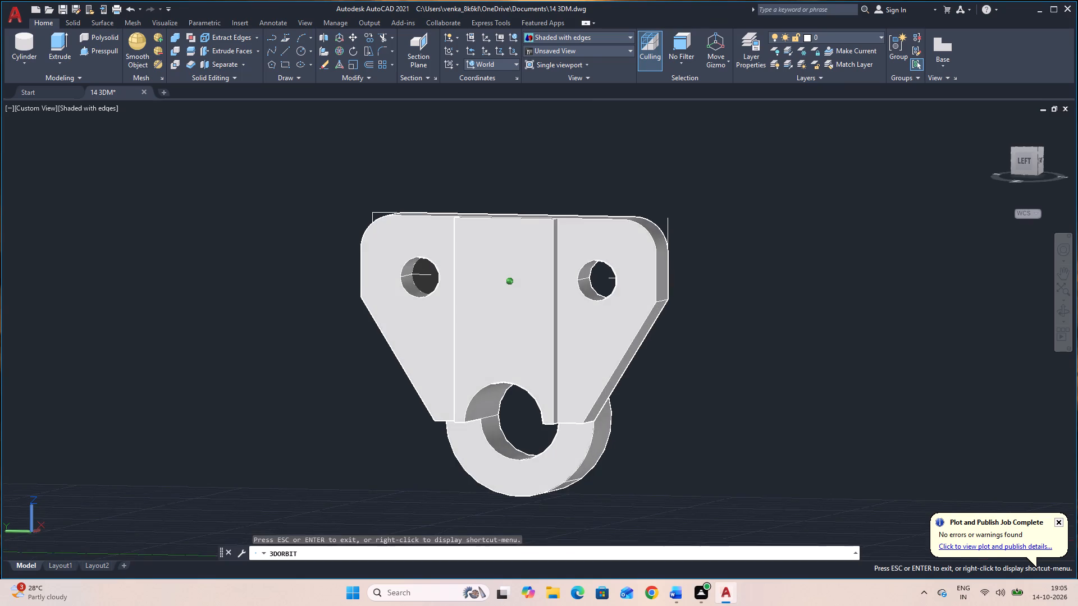
left_click_drag(532, 292, 983, 364)
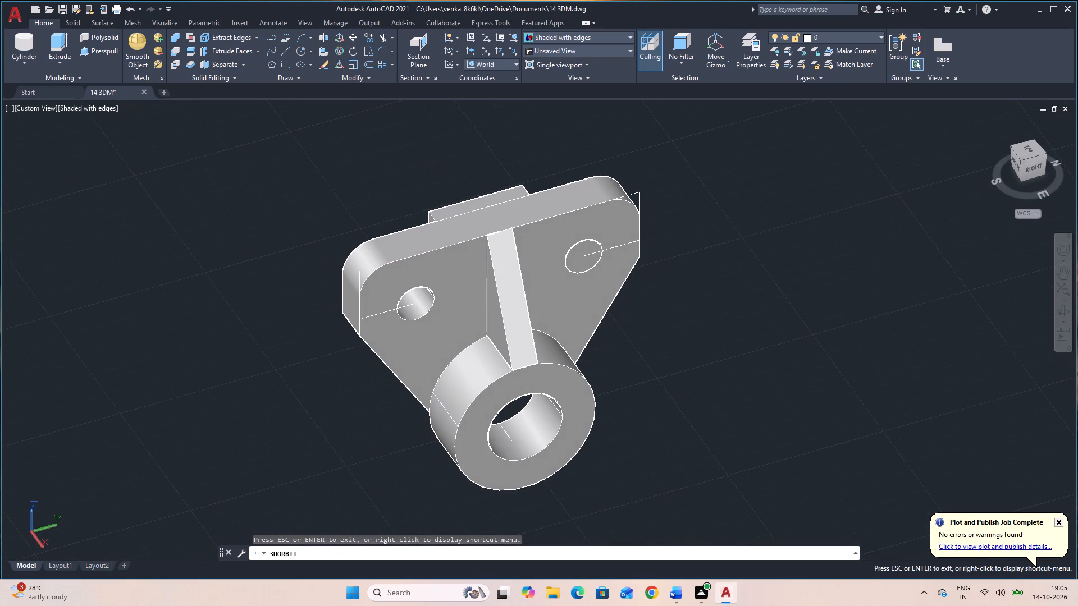
key("grave")
key("Escape")
key("Escape")
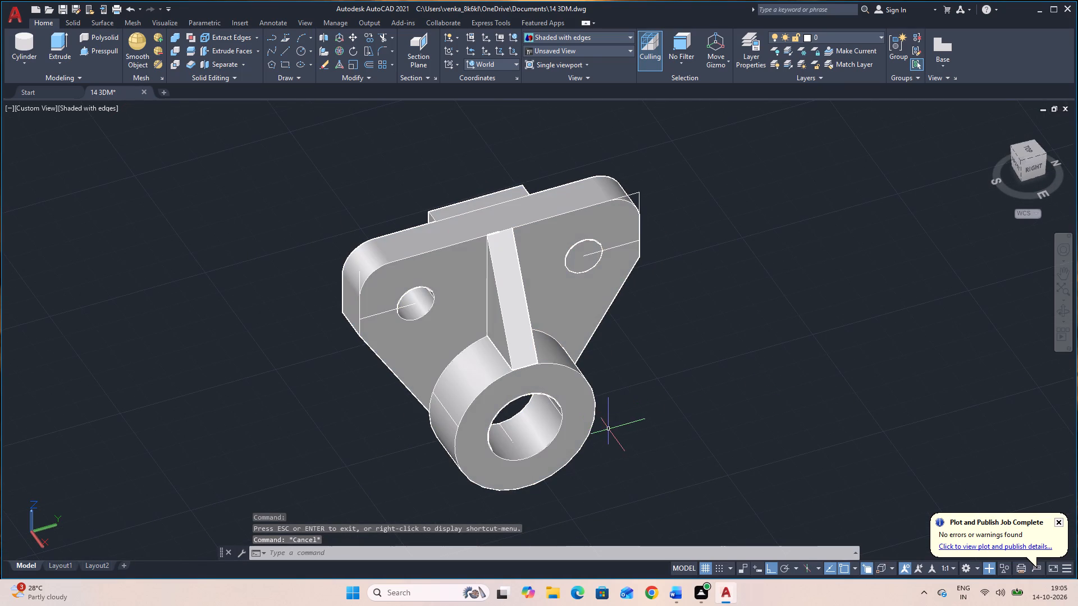
Move the ribbed solid clear of its leftover construction lines, using a base point on the cylinder's lower rim.
left_click(588, 421)
type("M")
key("space")
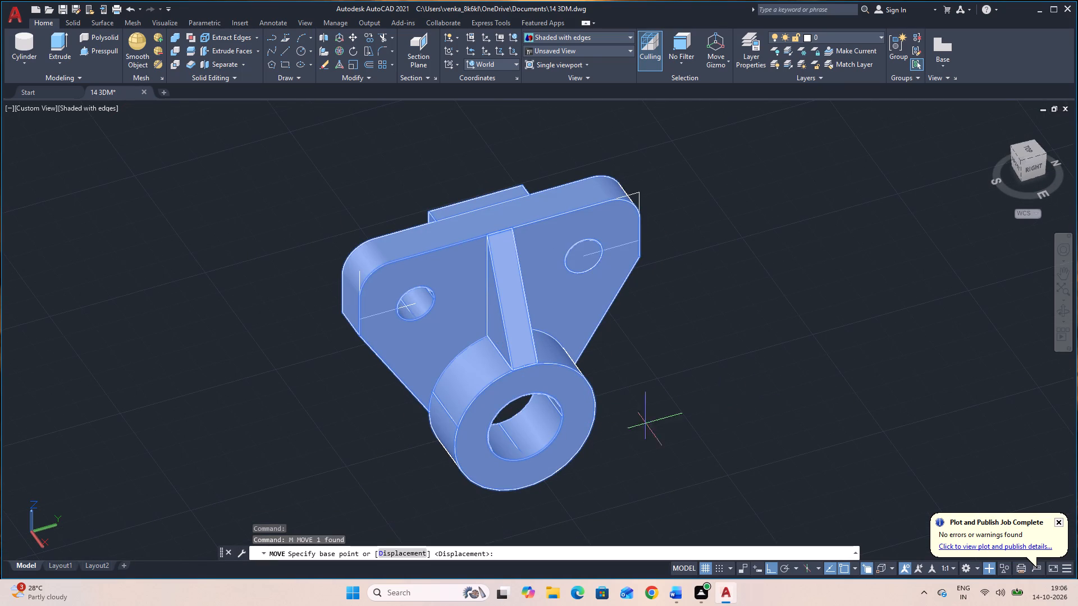
left_click(532, 488)
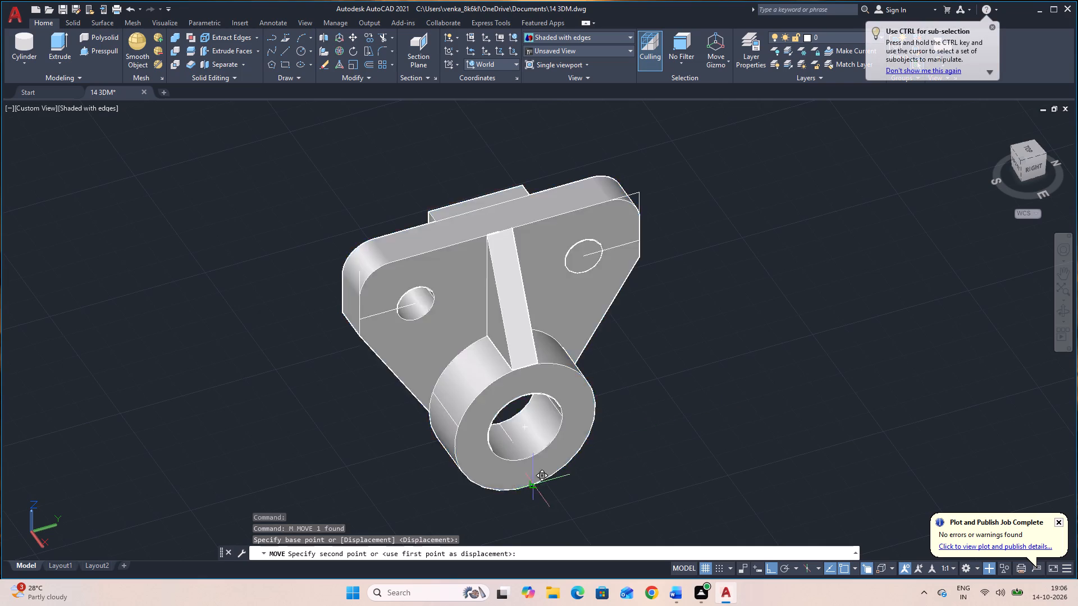
left_click(940, 422)
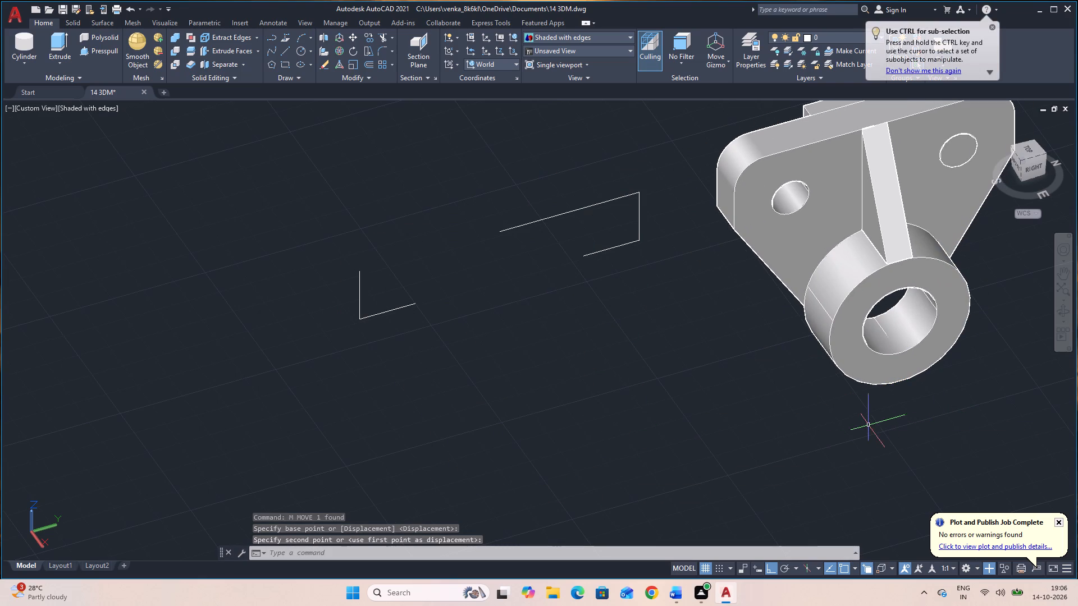
Draw a radius 6 cylinder centred on the plate hole north of the rib, with its axis endpoint 12 units toward the plate's back.
middle_click_drag(855, 419, 715, 445)
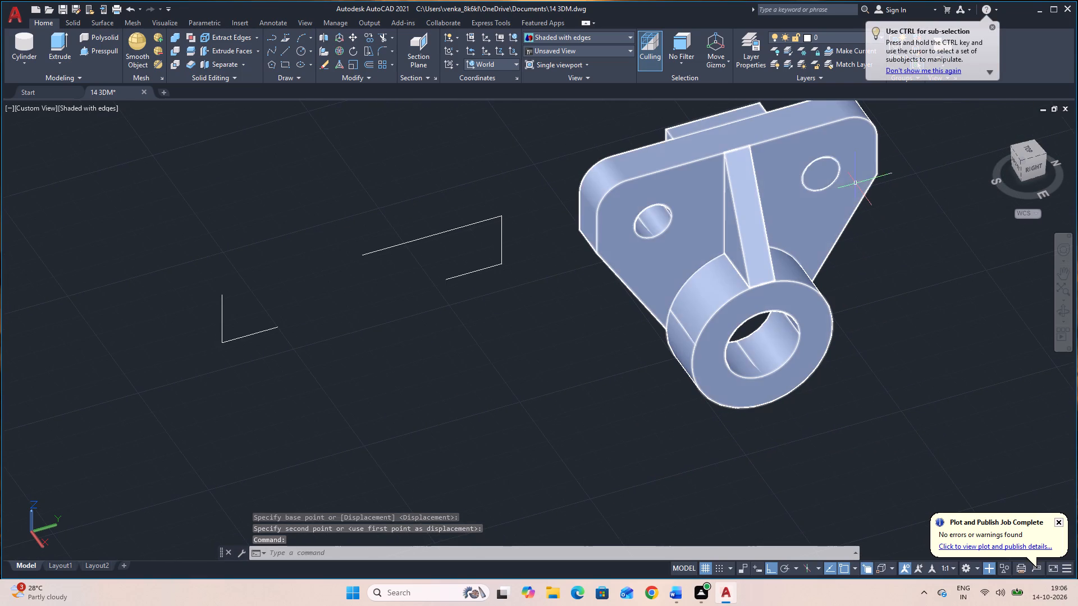
left_click(825, 174)
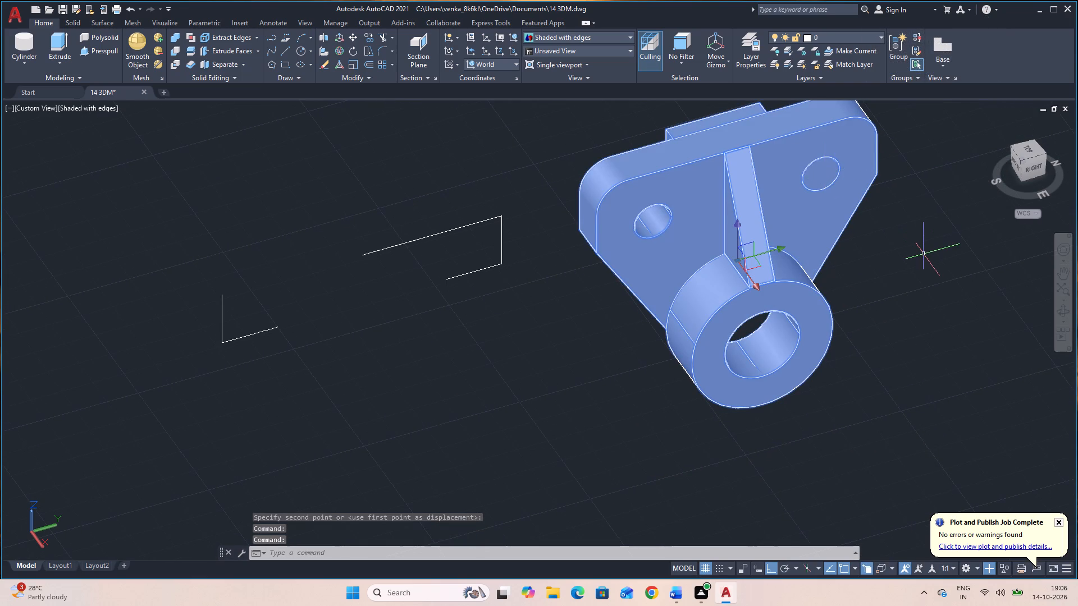
key("Escape")
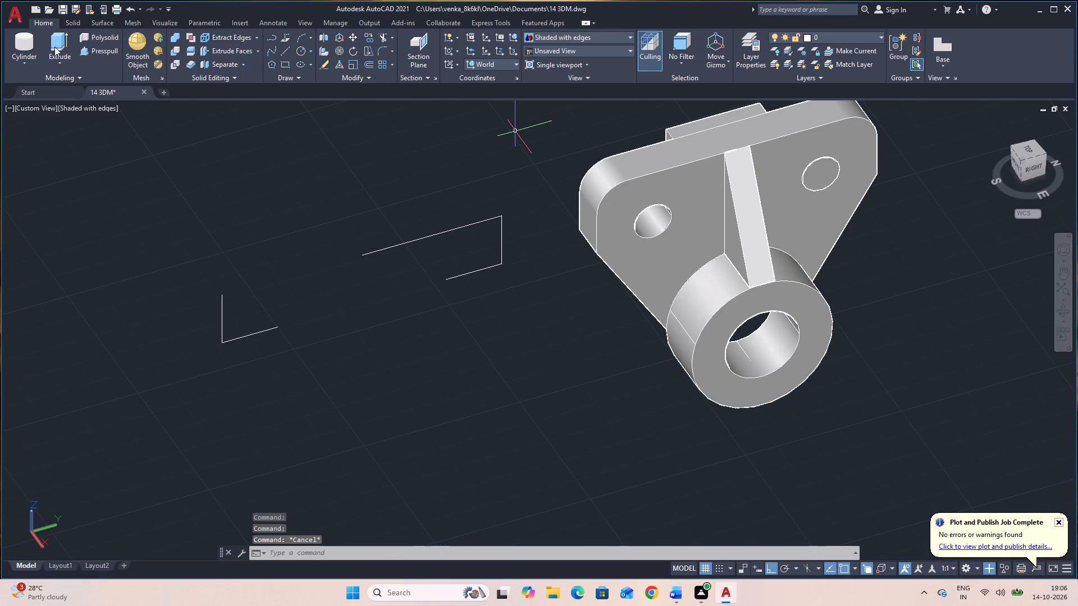
left_click(31, 43)
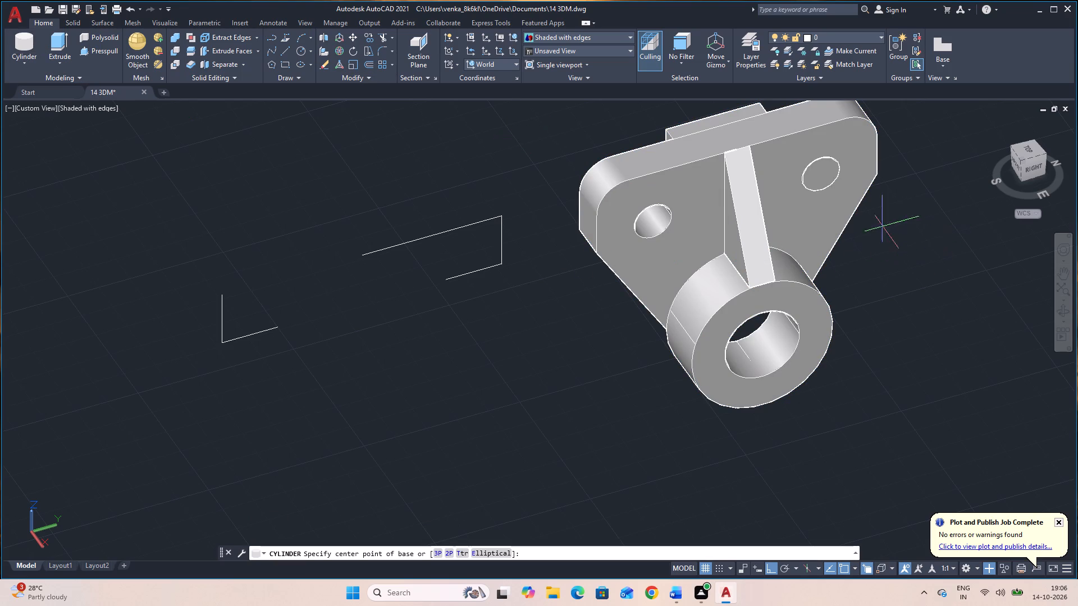
left_click(819, 177)
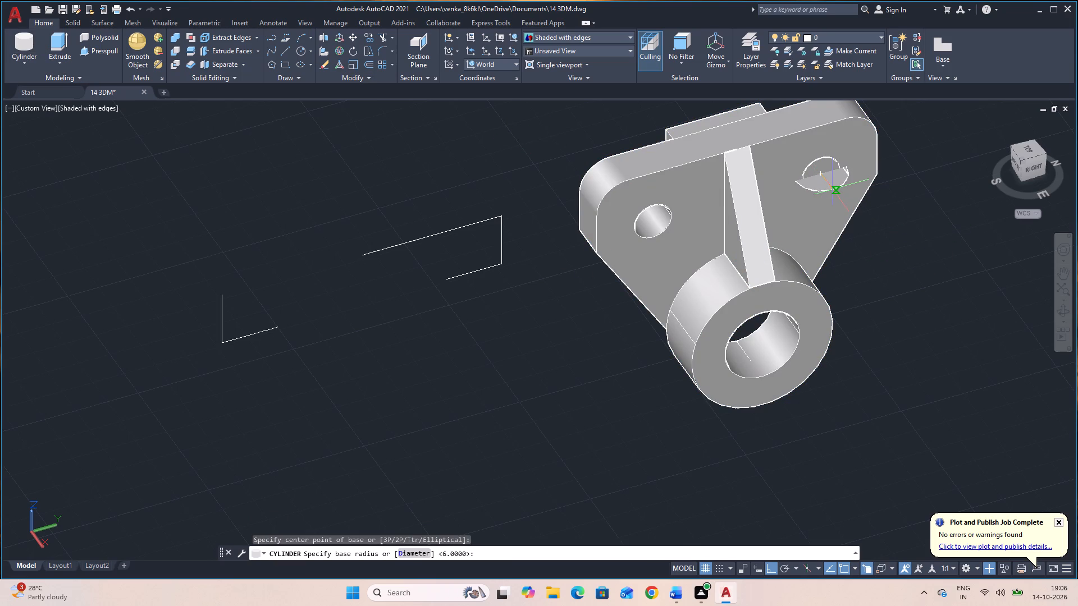
key("6")
key("Return")
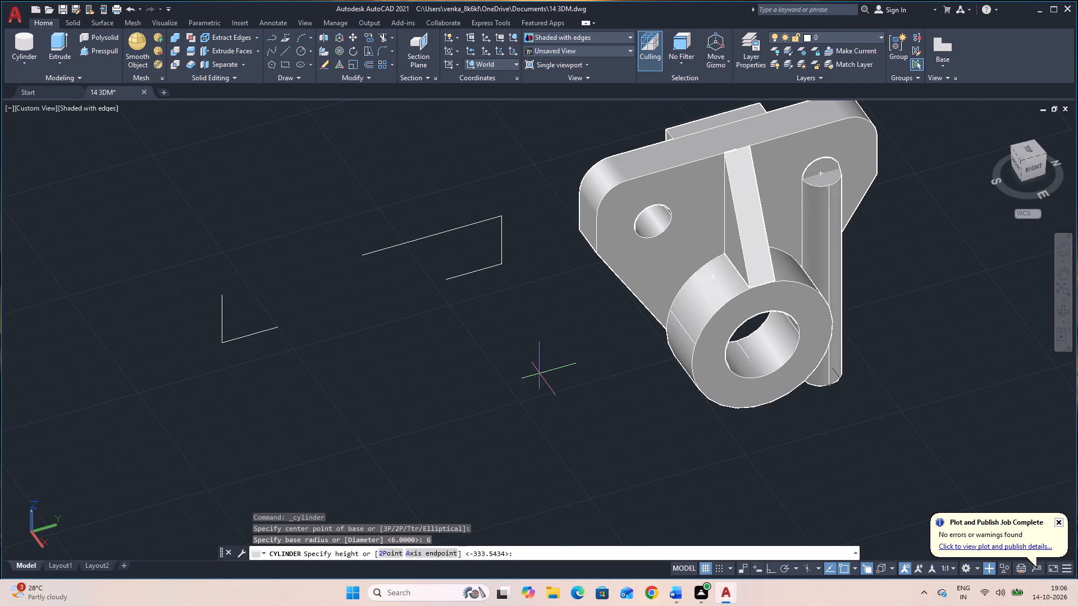
left_click(420, 554)
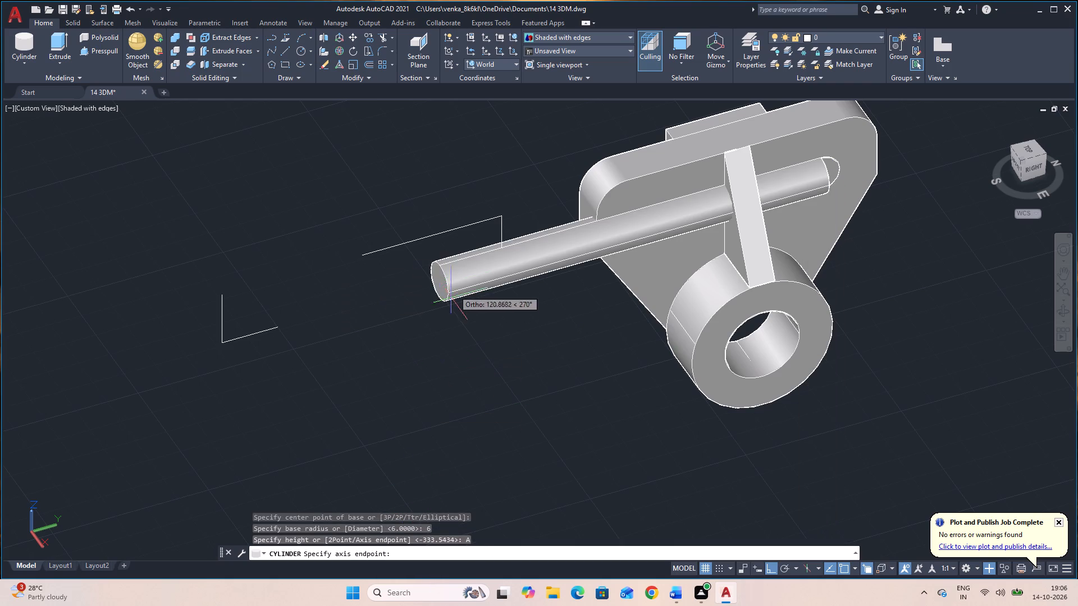
middle_click_drag(665, 305, 645, 341)
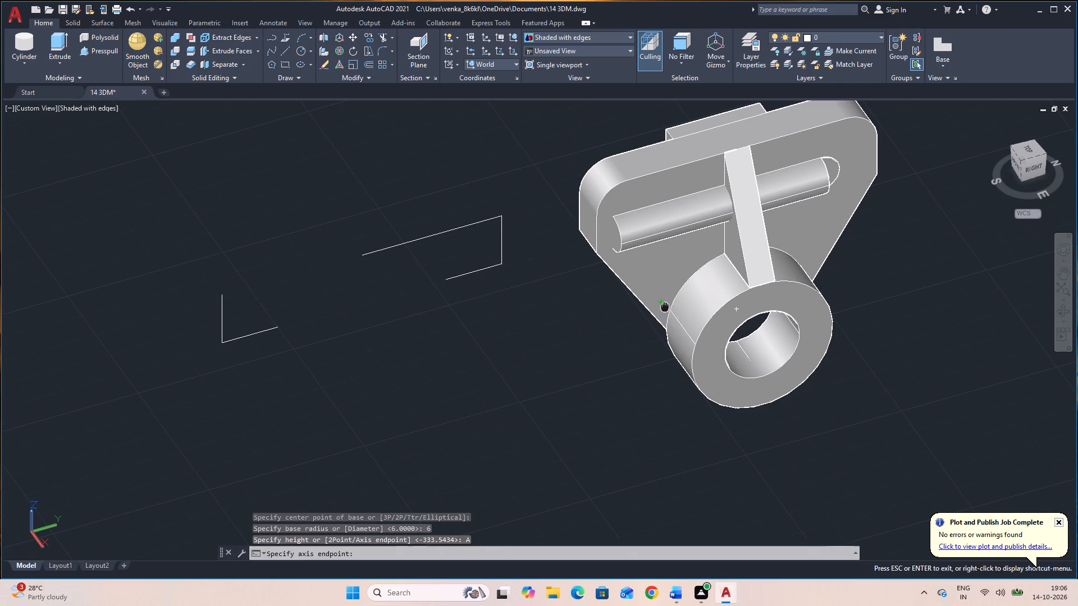
middle_click_drag(645, 341, 577, 440)
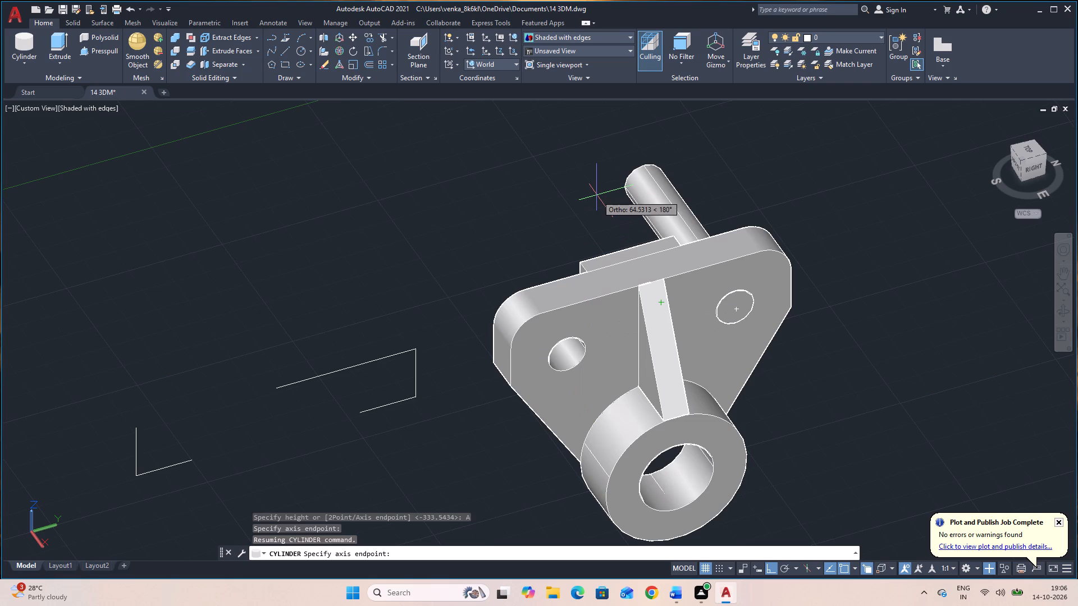
type("12")
key("Return")
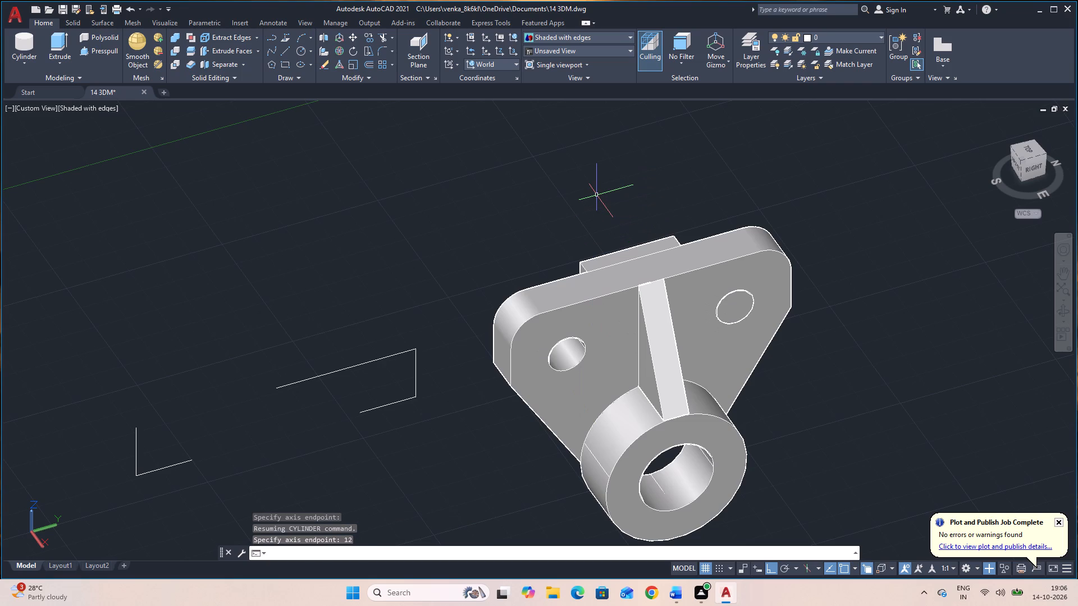
Subtract the new radius 6 cylinder from the ribbed solid at the hole north of the rib.
type("SU")
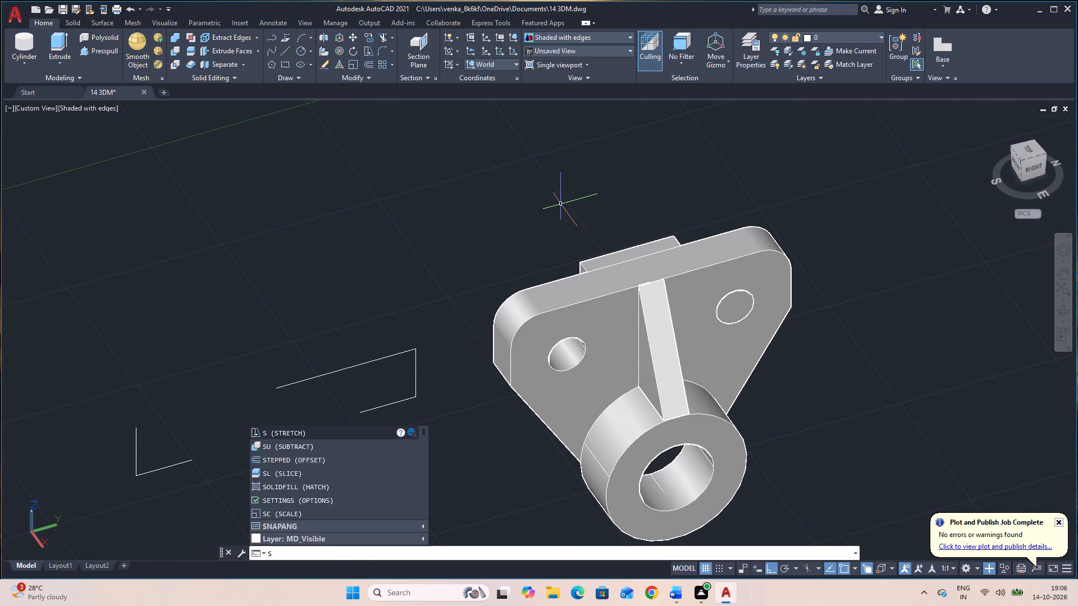
key("space")
left_click(613, 332)
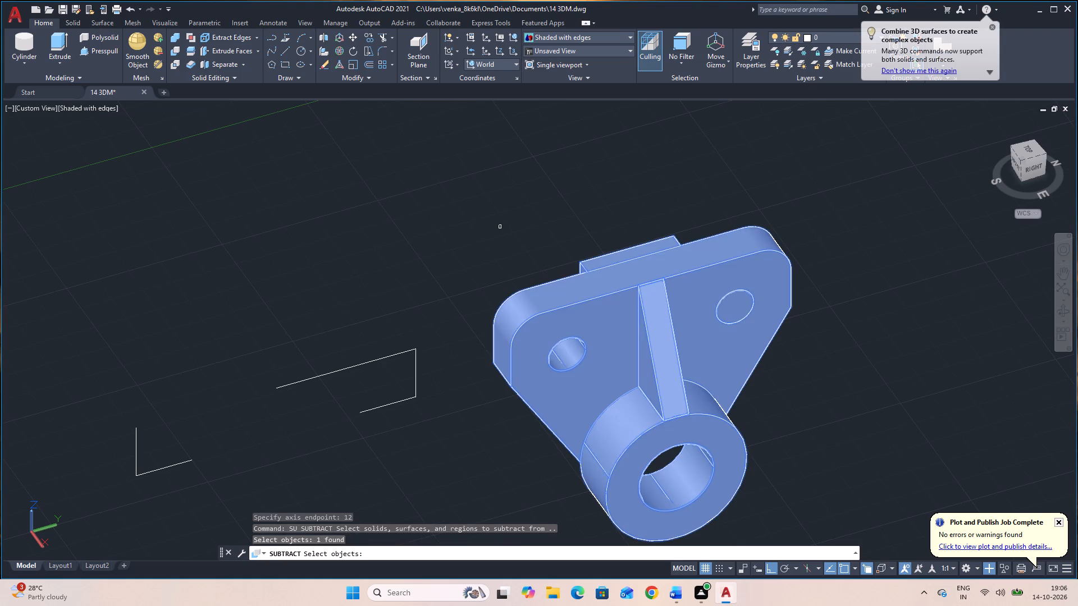
key("space")
left_click(742, 304)
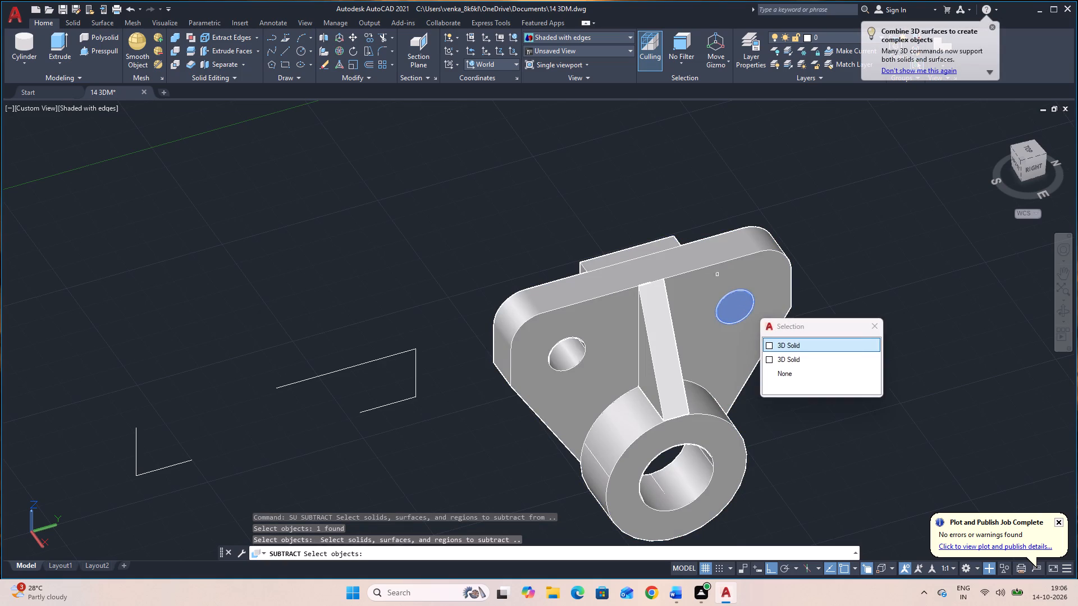
key("space")
key("space")
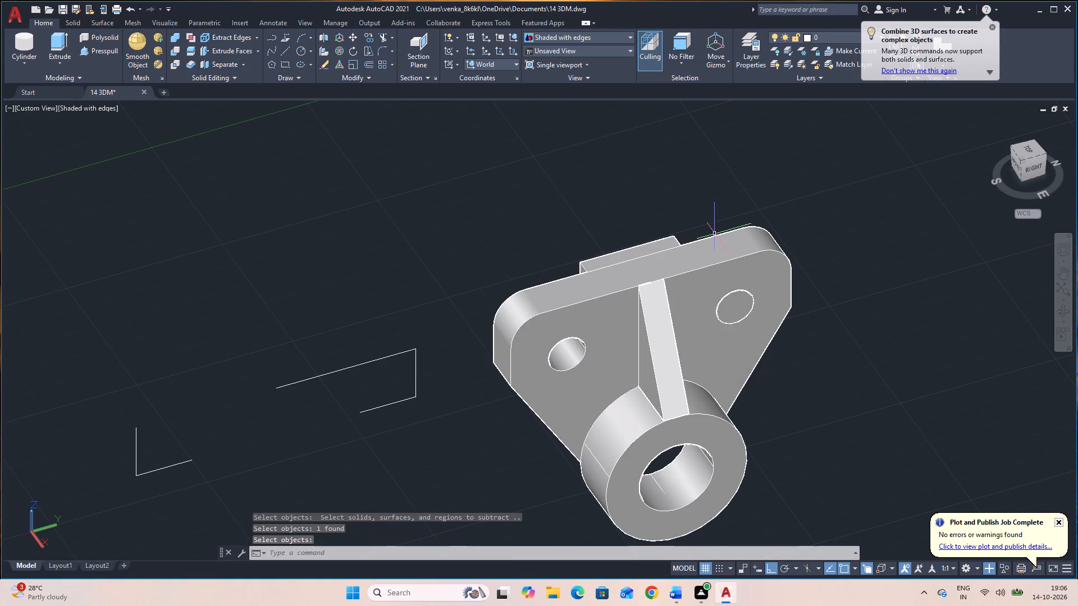
Orbit around the solid to examine both plate holes from the back and from the ribbed face.
left_click(1067, 313)
left_click_drag(934, 351, 755, 331)
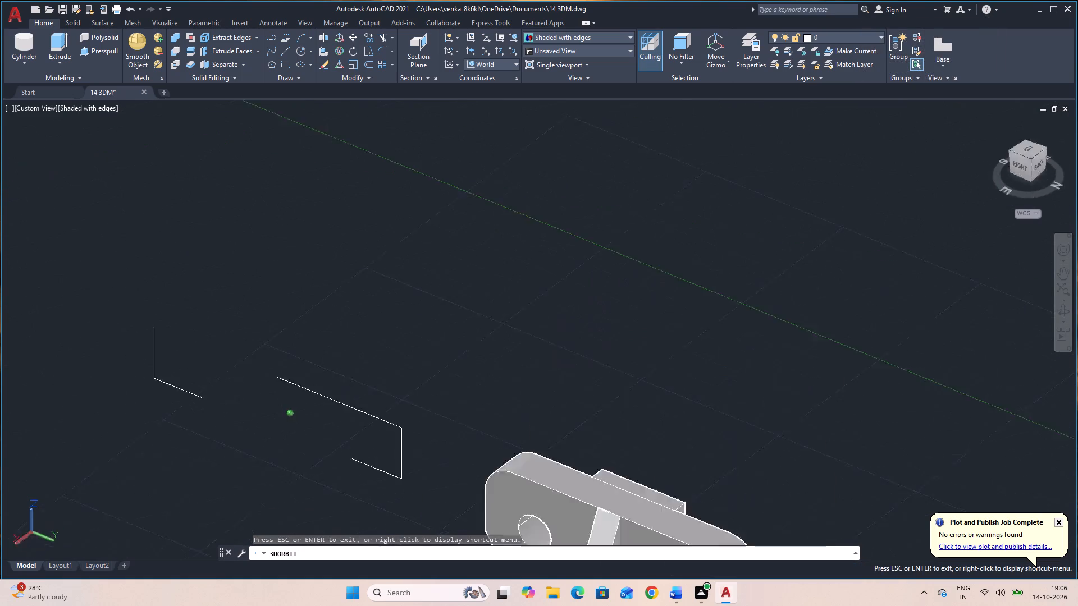
left_click_drag(755, 331, 459, 204)
middle_click_drag(428, 255, 751, 274)
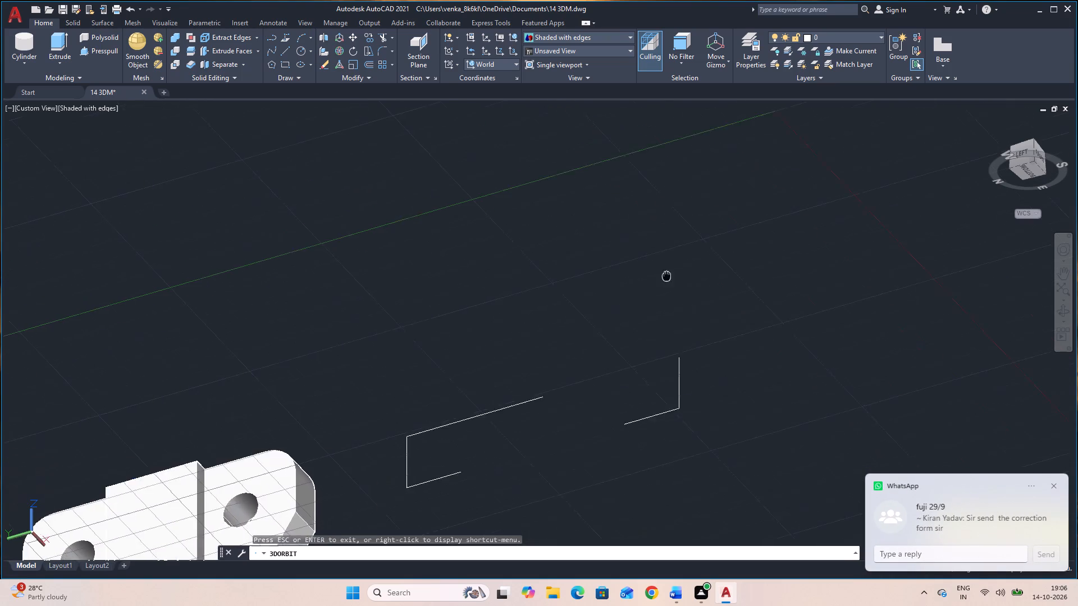
middle_click_drag(751, 274, 793, 274)
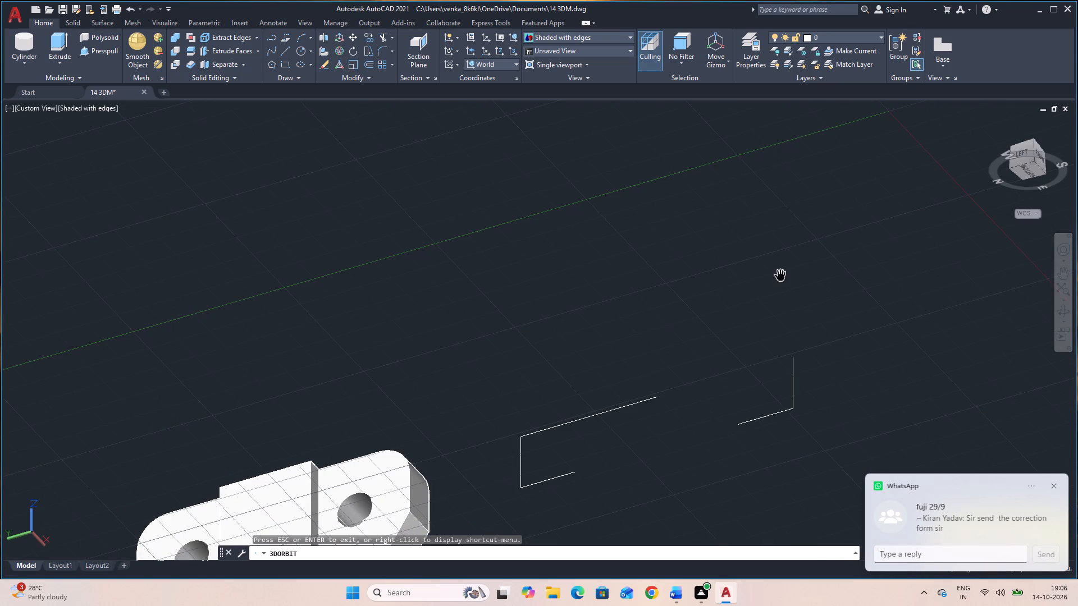
middle_click_drag(515, 364, 581, 240)
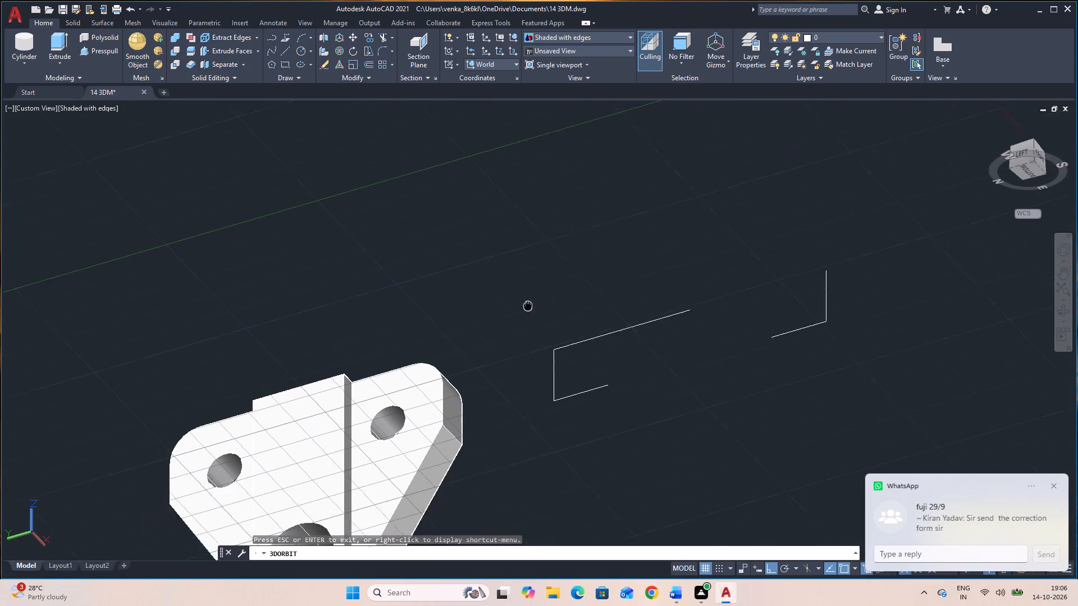
middle_click_drag(581, 240, 634, 194)
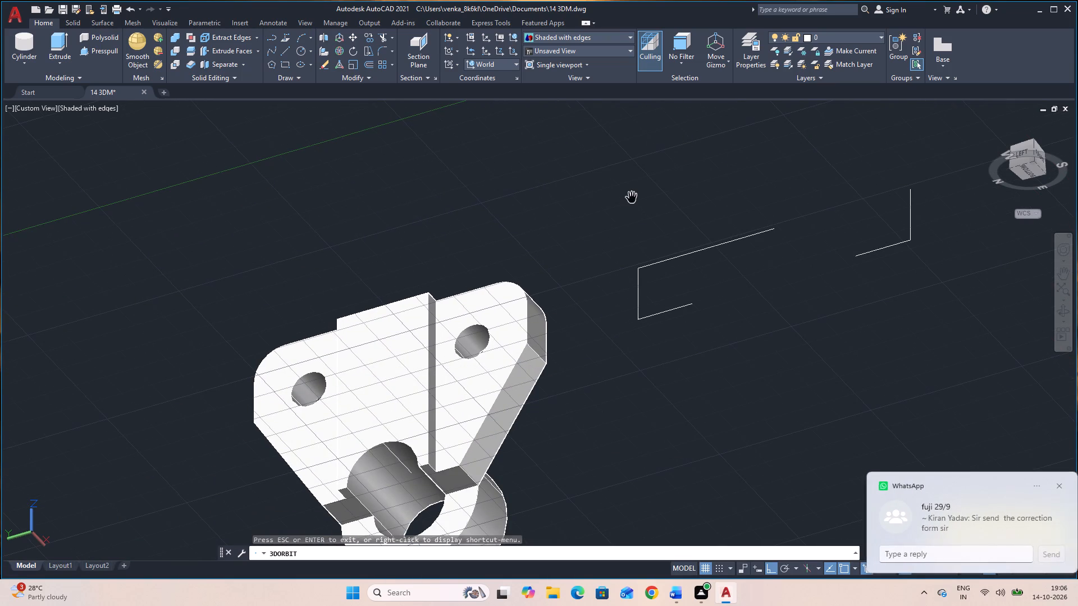
key("Escape")
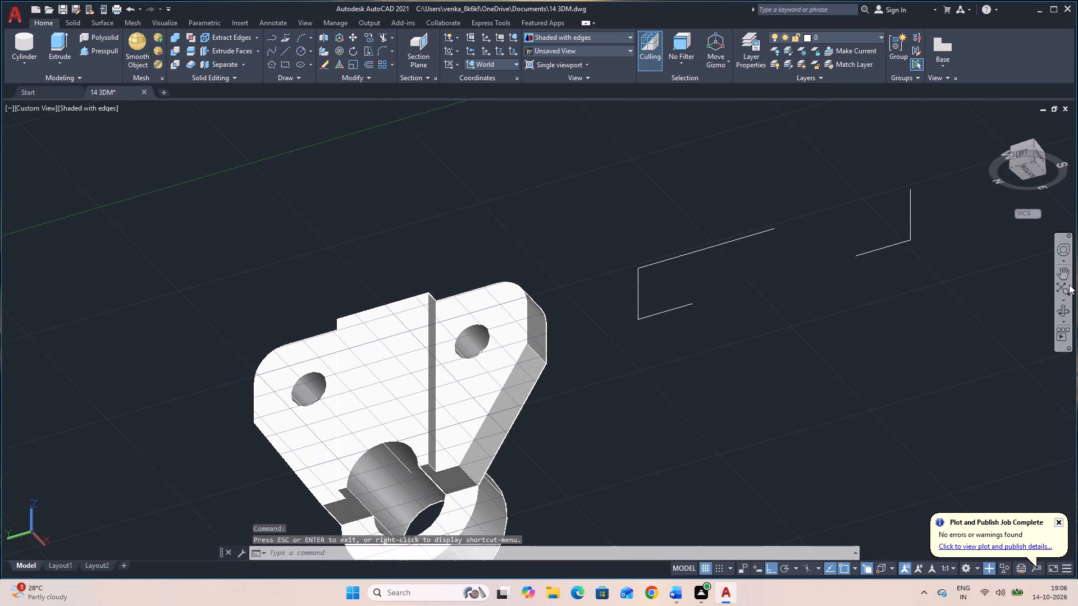
left_click(1062, 304)
left_click_drag(770, 419, 829, 488)
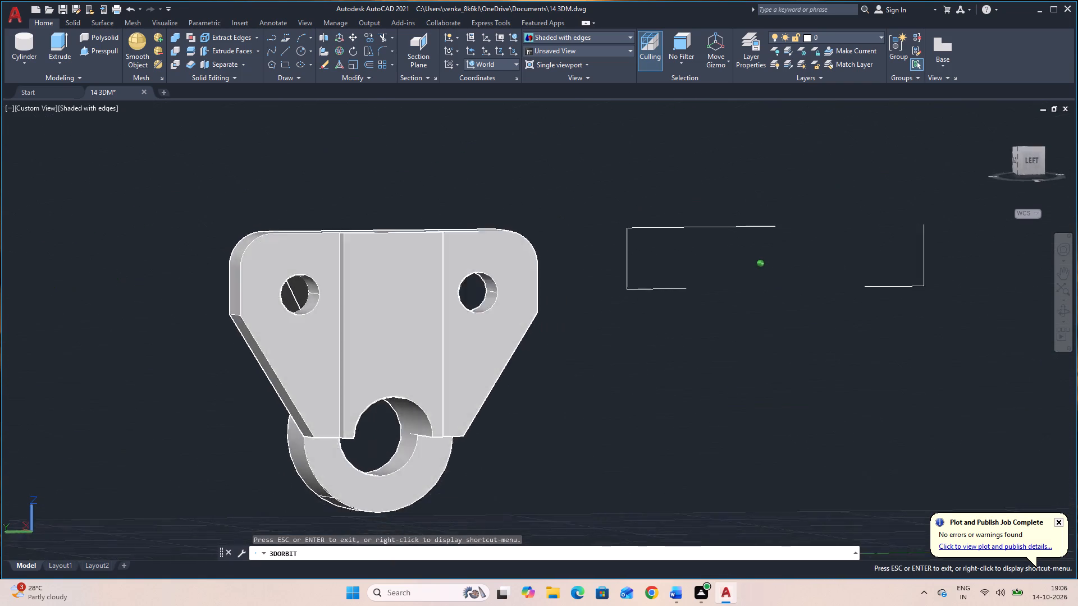
left_click_drag(829, 488, 803, 489)
left_click_drag(820, 489, 902, 463)
left_click_drag(674, 371, 797, 413)
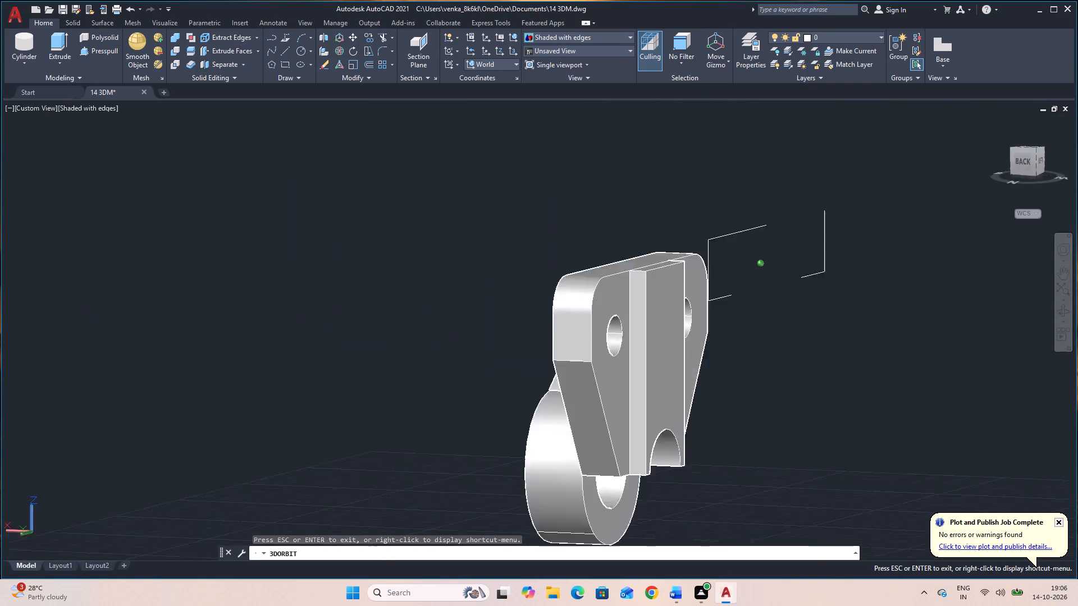
left_click_drag(797, 413, 885, 408)
middle_click_drag(673, 365, 445, 375)
key("Escape")
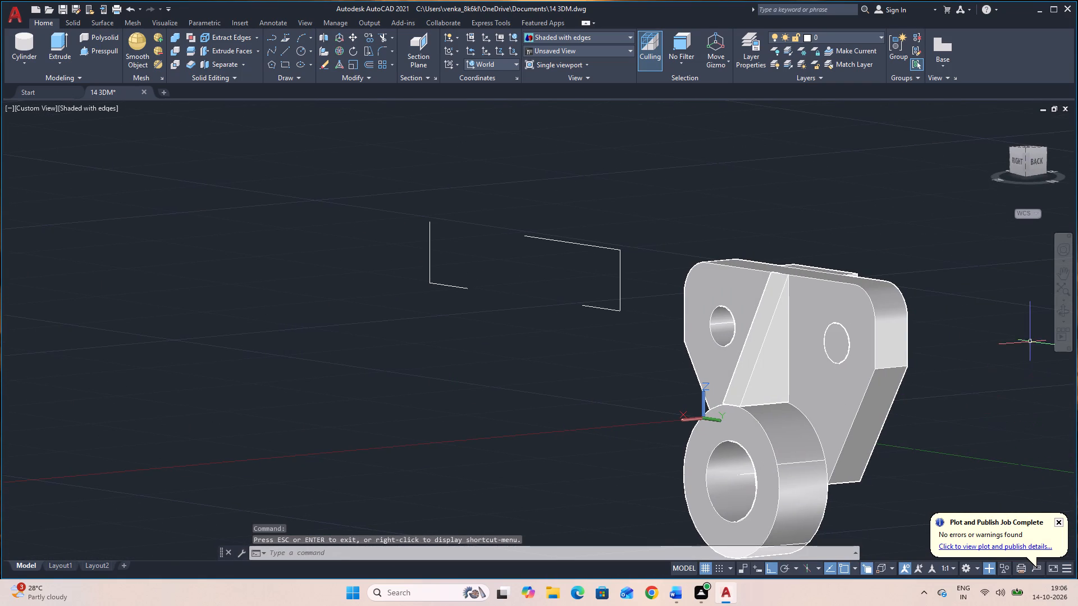
Erase all the leftover construction lines beside the ribbed solid, working from the SE Isometric view.
left_click(567, 49)
left_click(563, 140)
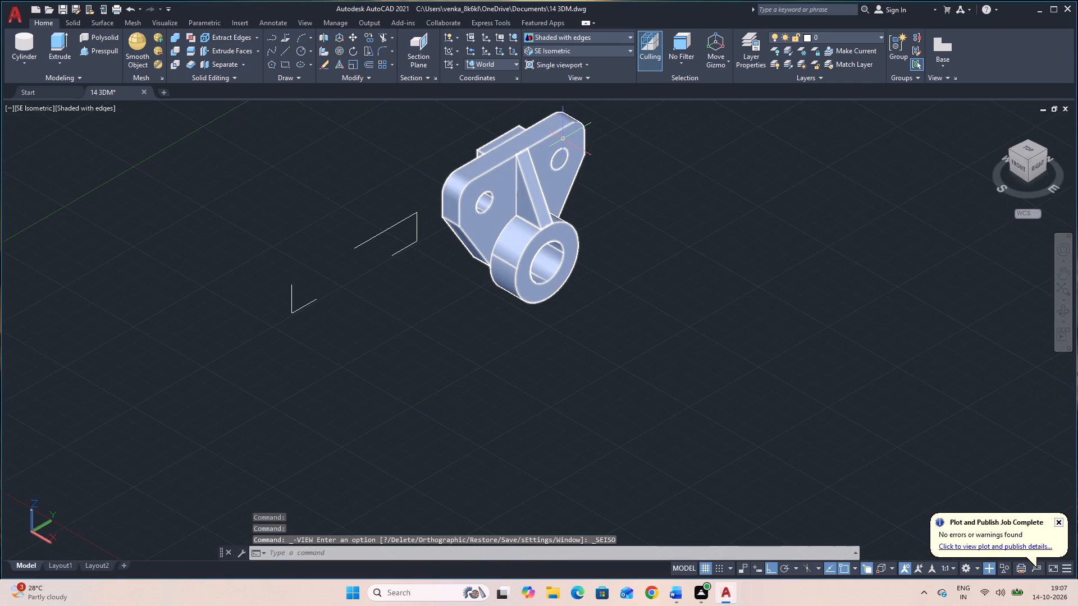
left_click(425, 297)
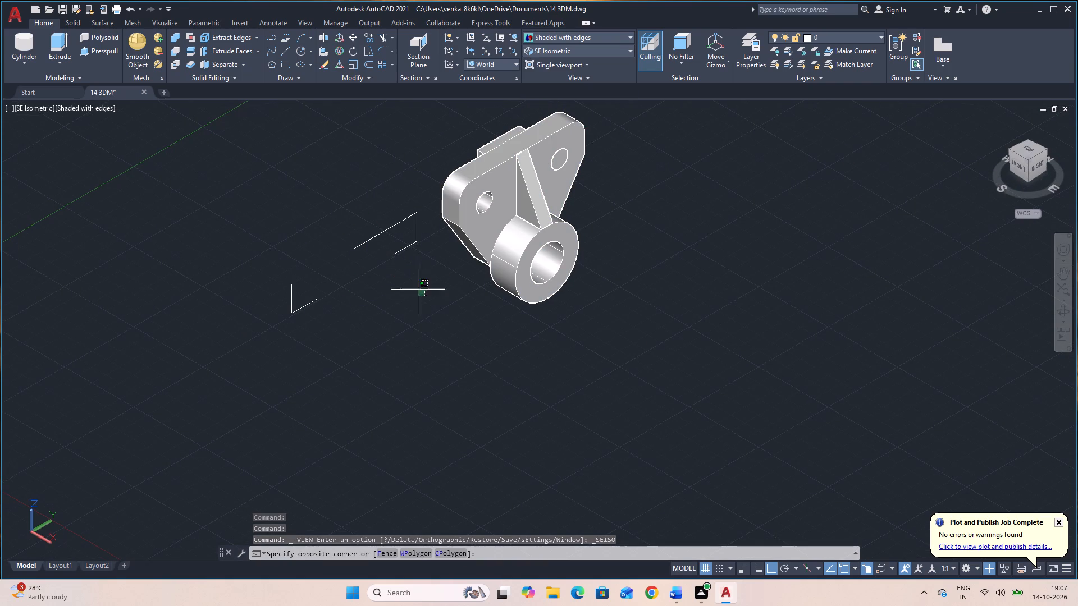
left_click(245, 208)
key("Delete")
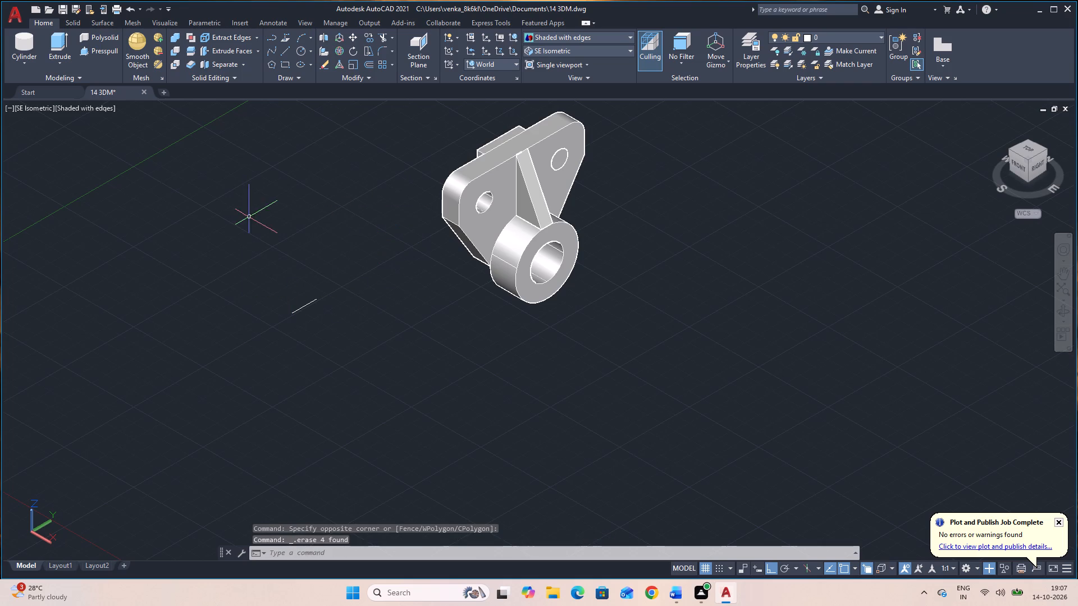
left_click(352, 342)
left_click(216, 239)
key("Delete")
Place a 1:1 base view of the ribbed solid from model space in Layout1, showing its side profile near the sheet's upper-right corner.
middle_click_drag(613, 364, 602, 410)
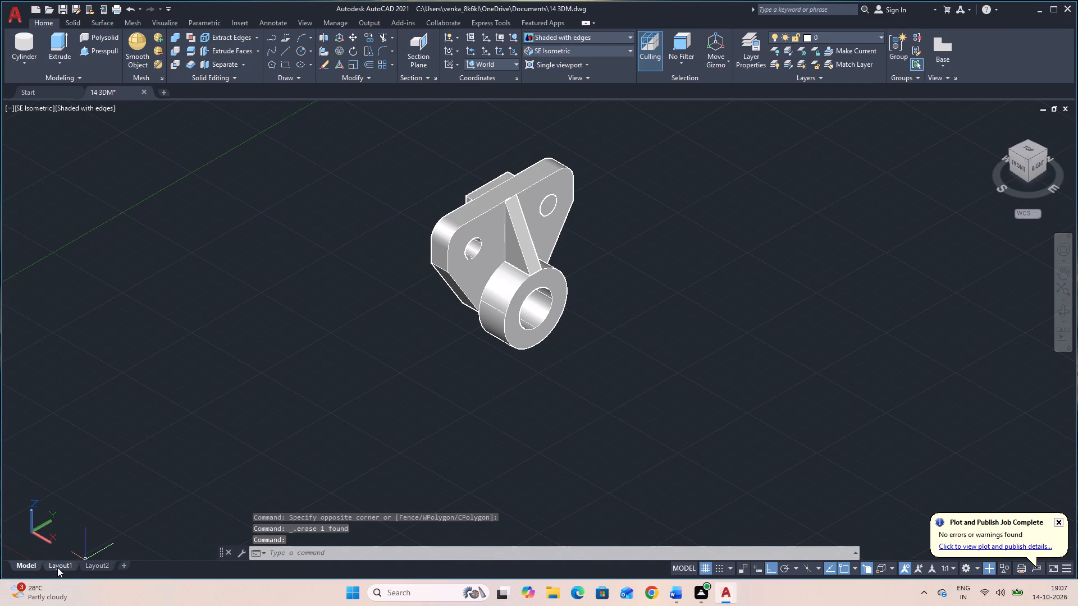
left_click(952, 50)
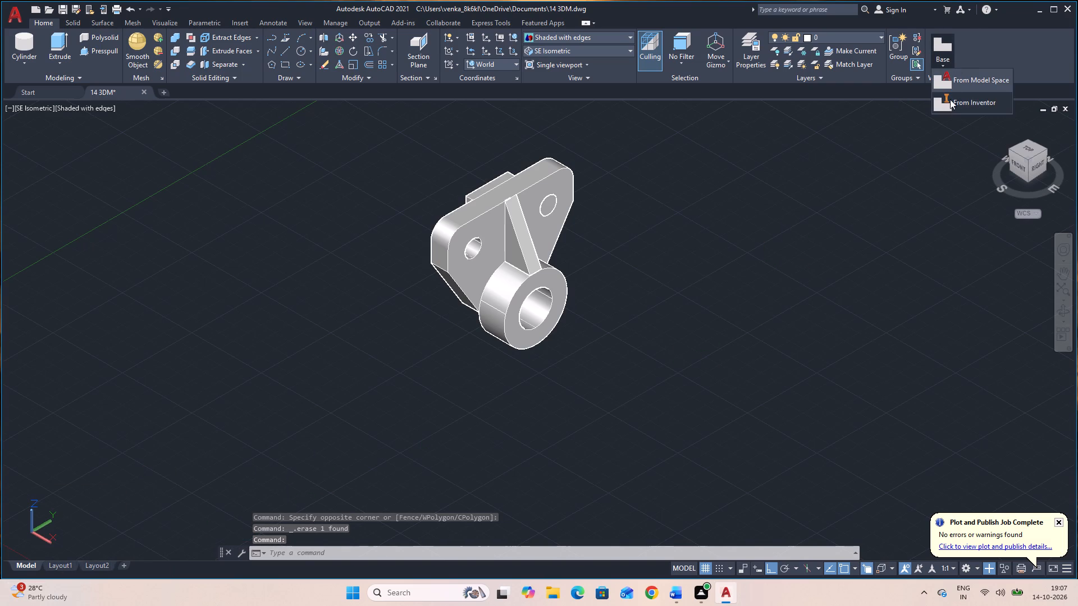
left_click(954, 88)
left_click(527, 282)
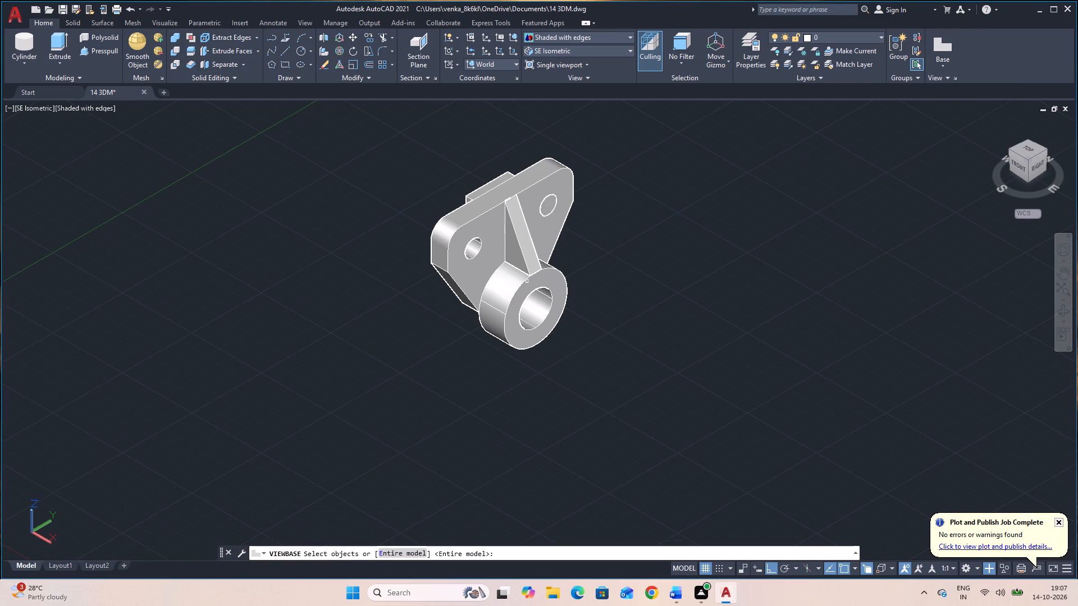
key("Return")
key("Return")
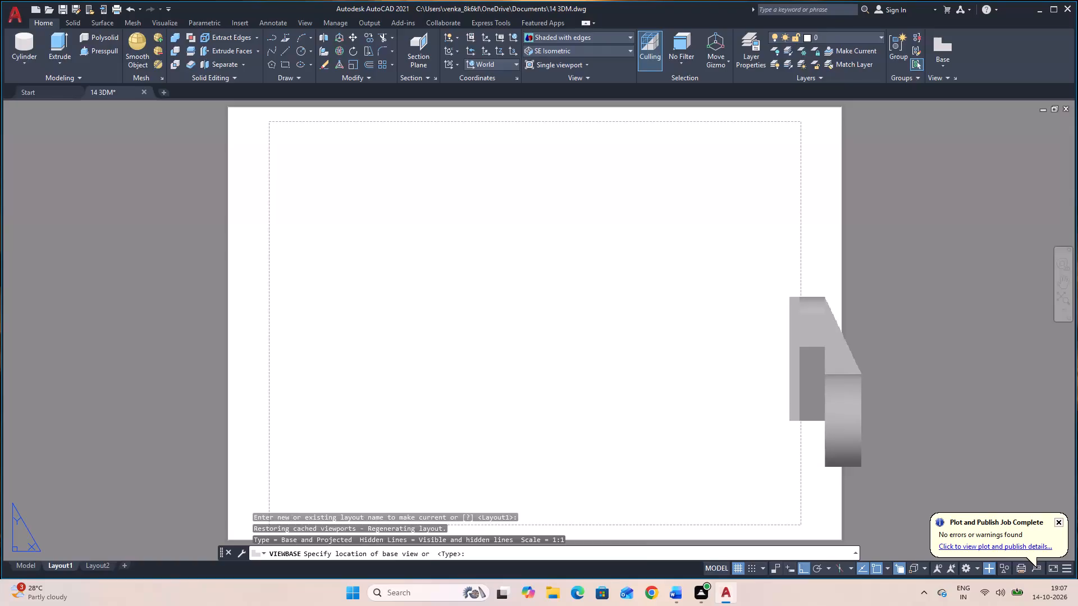
left_click(723, 240)
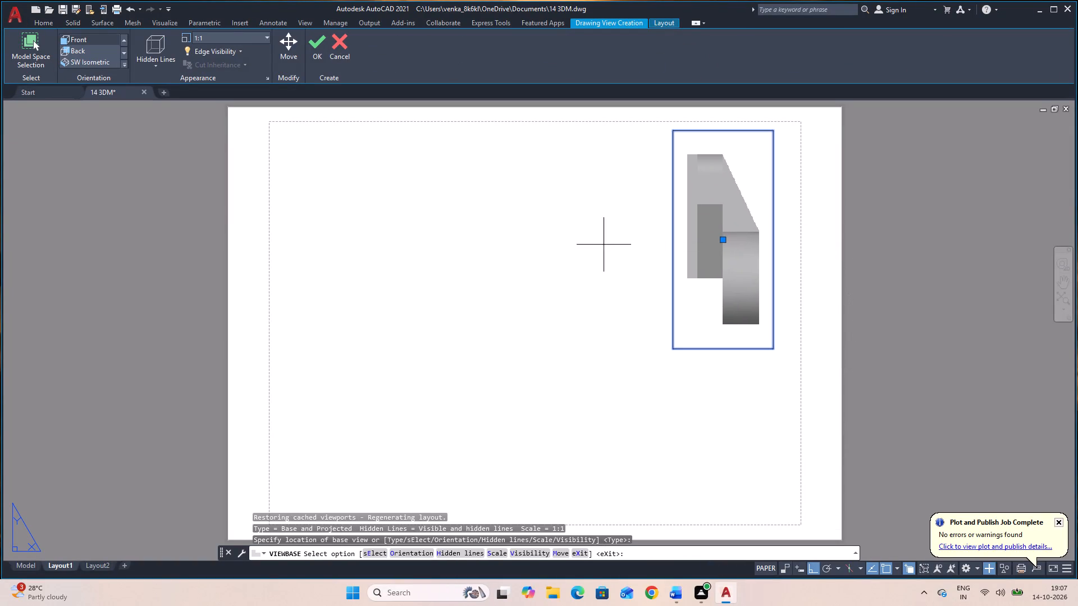
key("space")
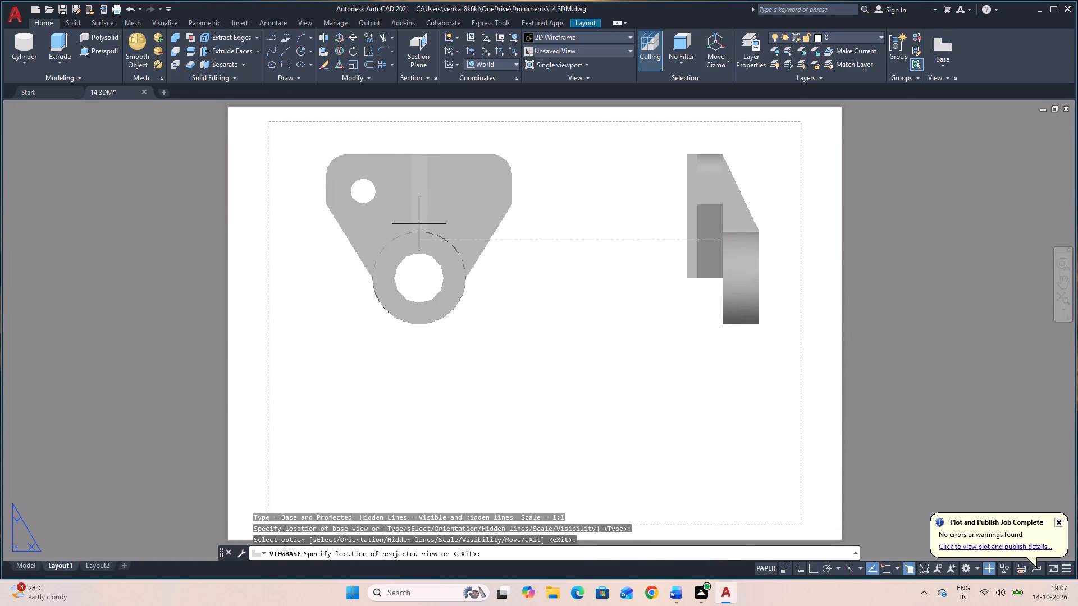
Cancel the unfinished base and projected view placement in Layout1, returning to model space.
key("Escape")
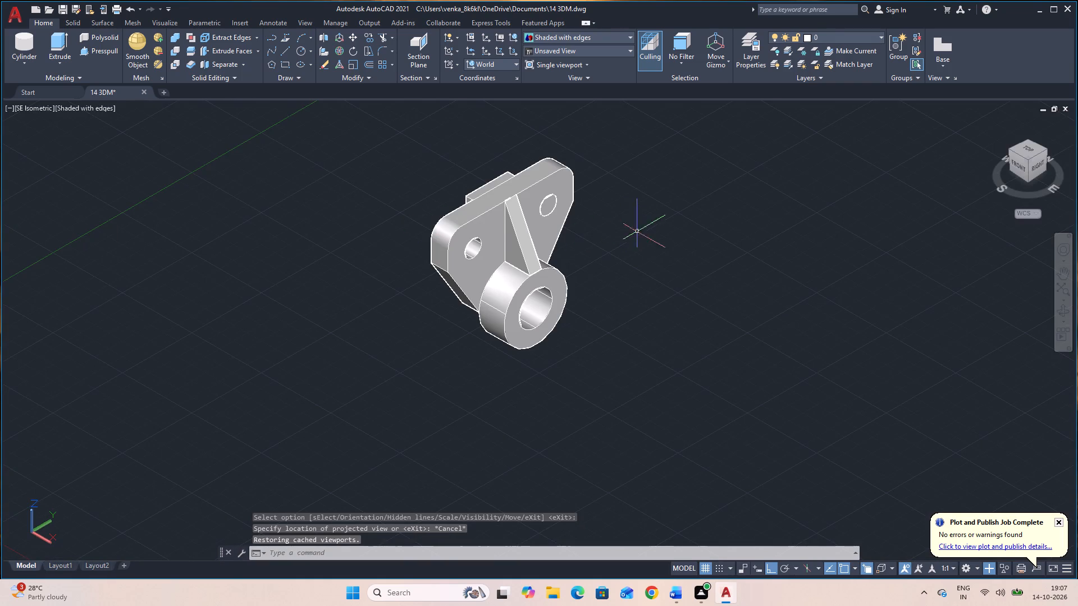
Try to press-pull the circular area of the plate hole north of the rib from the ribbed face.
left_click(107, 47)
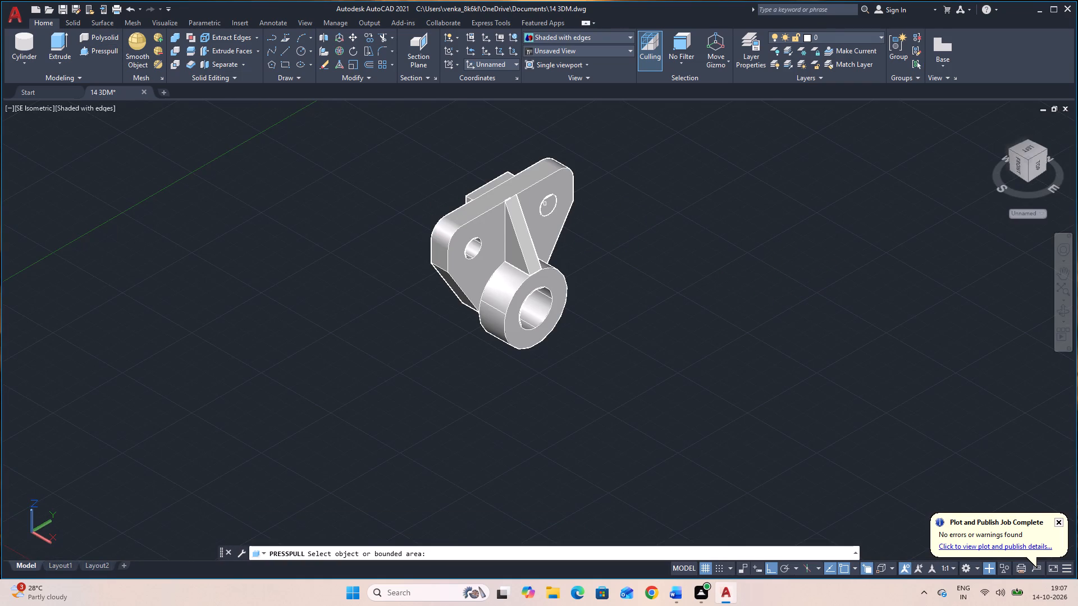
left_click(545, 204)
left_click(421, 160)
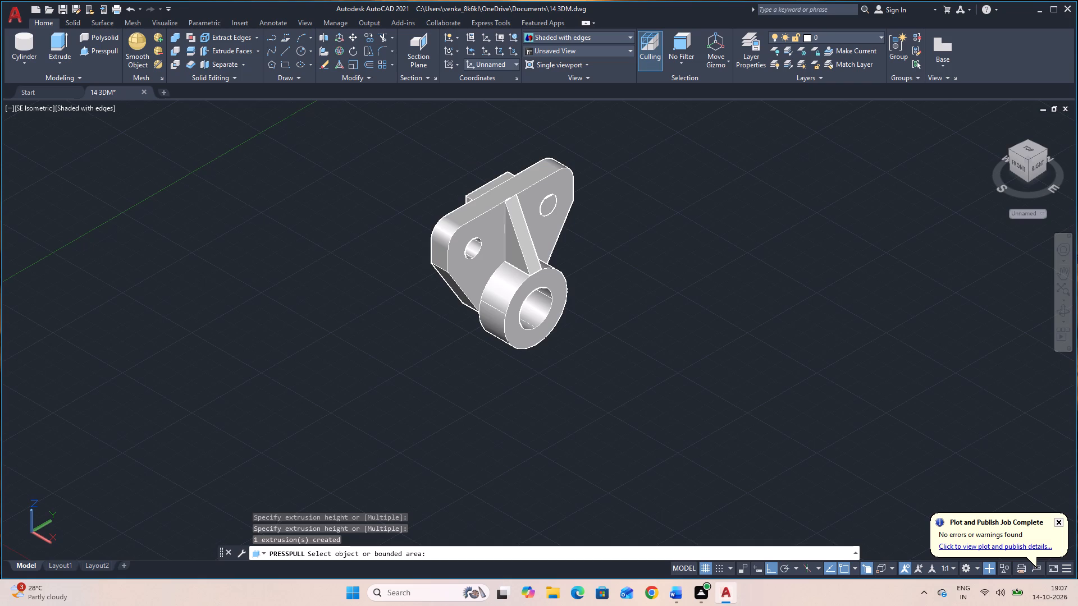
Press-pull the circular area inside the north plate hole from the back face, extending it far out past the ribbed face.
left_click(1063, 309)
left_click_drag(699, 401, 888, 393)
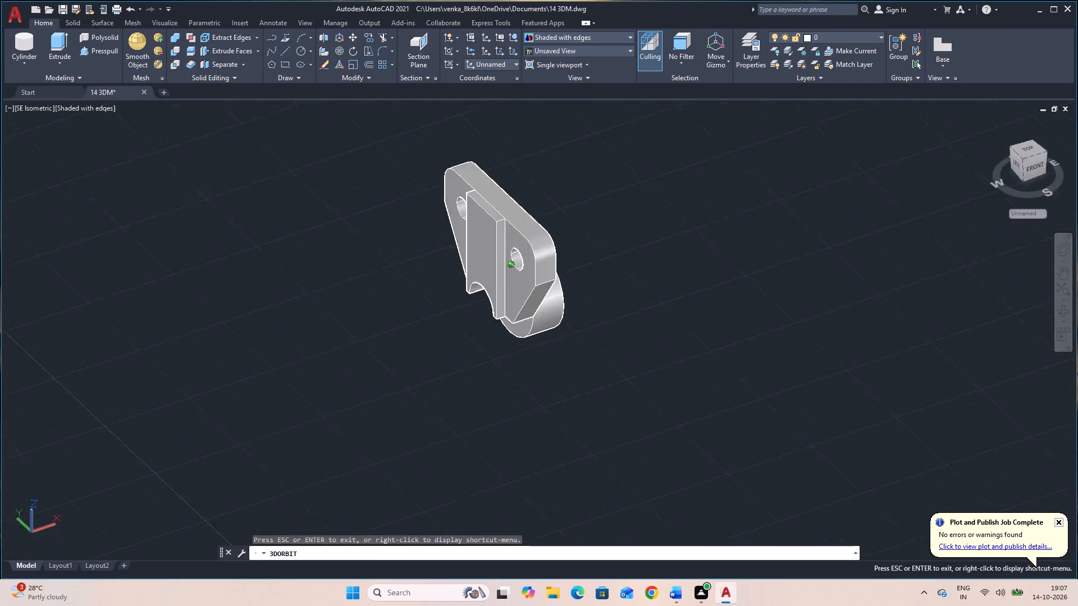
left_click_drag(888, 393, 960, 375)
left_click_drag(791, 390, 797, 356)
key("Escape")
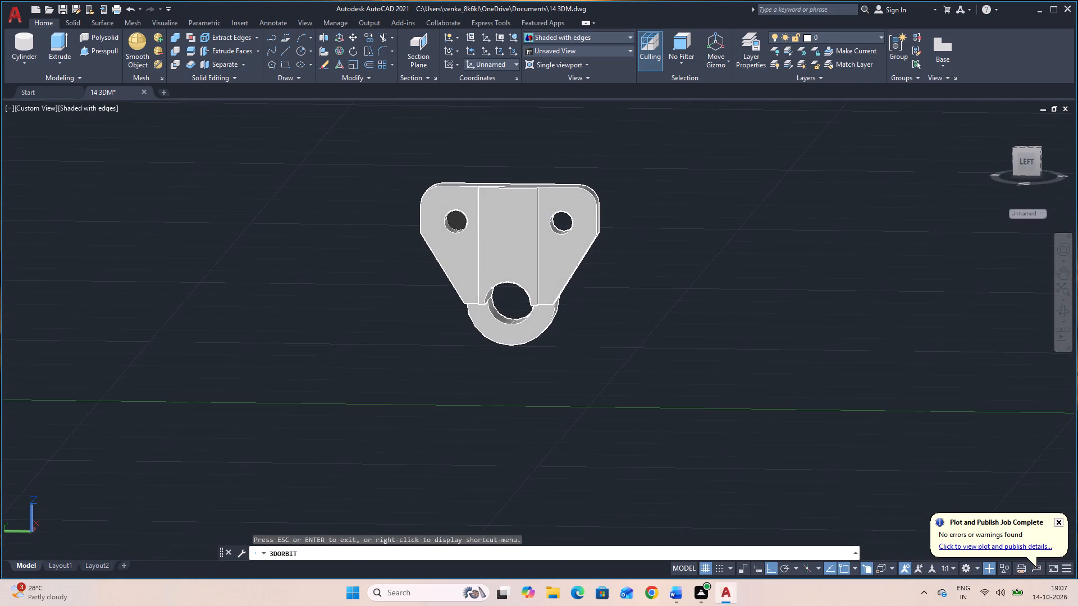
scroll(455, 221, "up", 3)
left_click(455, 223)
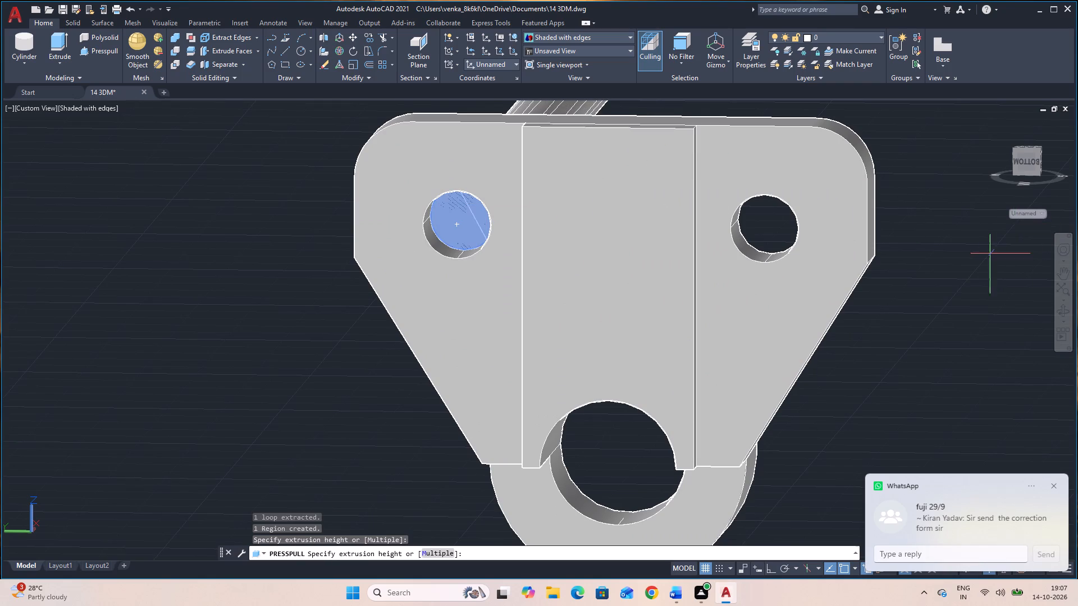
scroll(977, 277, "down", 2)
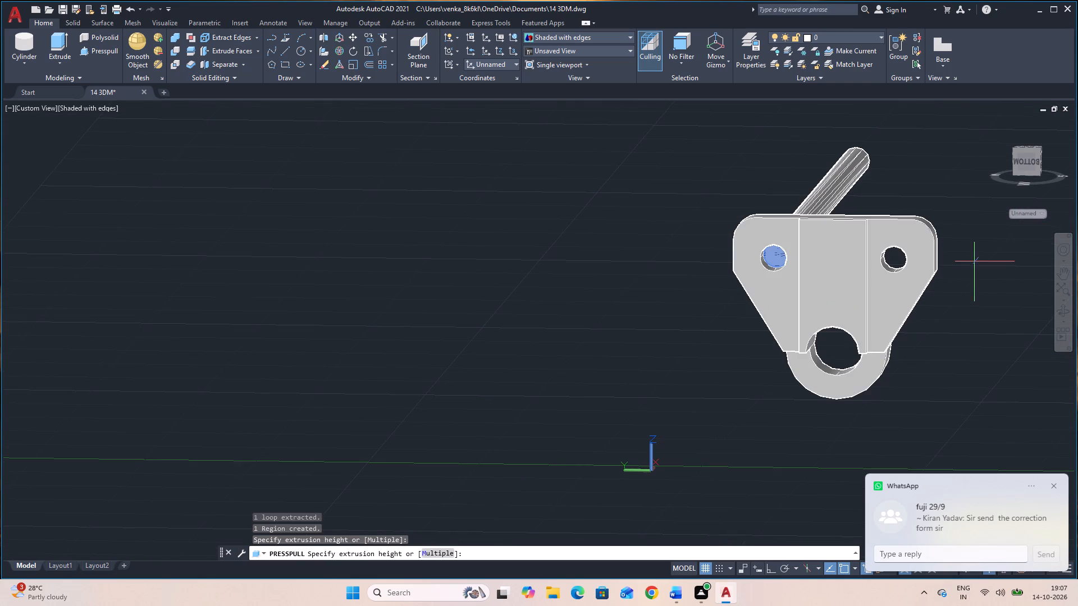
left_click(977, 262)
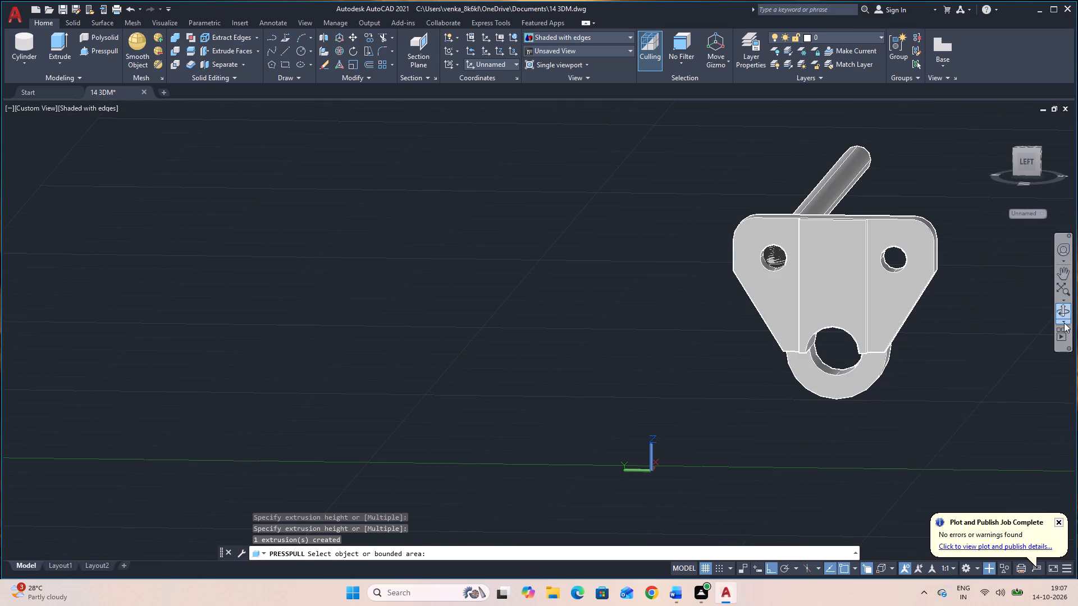
Orbit around the solid to examine the long rod extruded through the plate hole north of the rib.
left_click(1063, 310)
left_click_drag(983, 338, 896, 356)
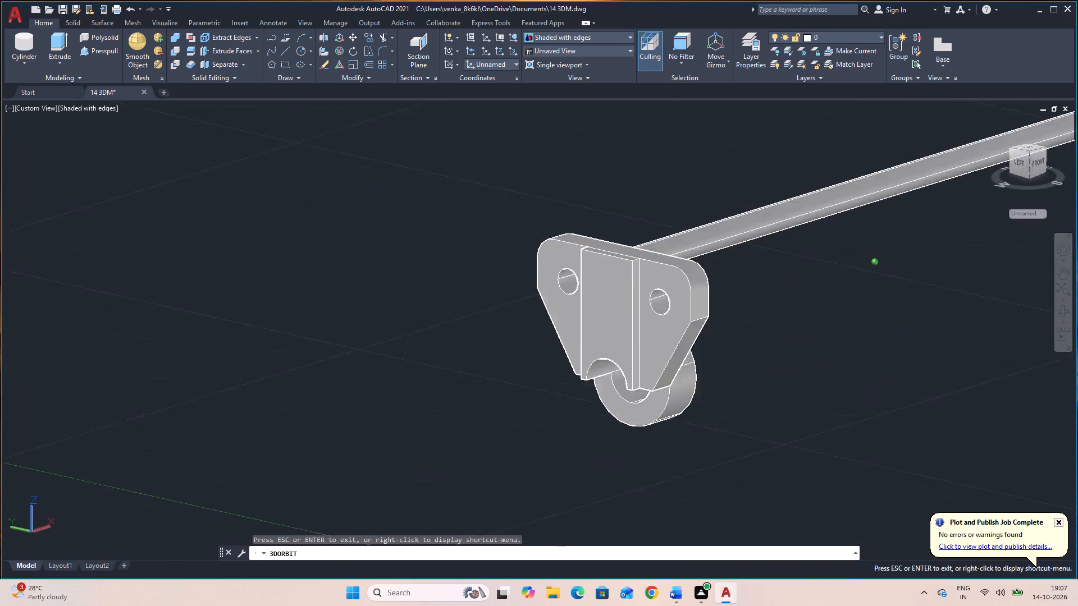
left_click_drag(896, 356, 690, 347)
middle_click_drag(752, 339, 733, 343)
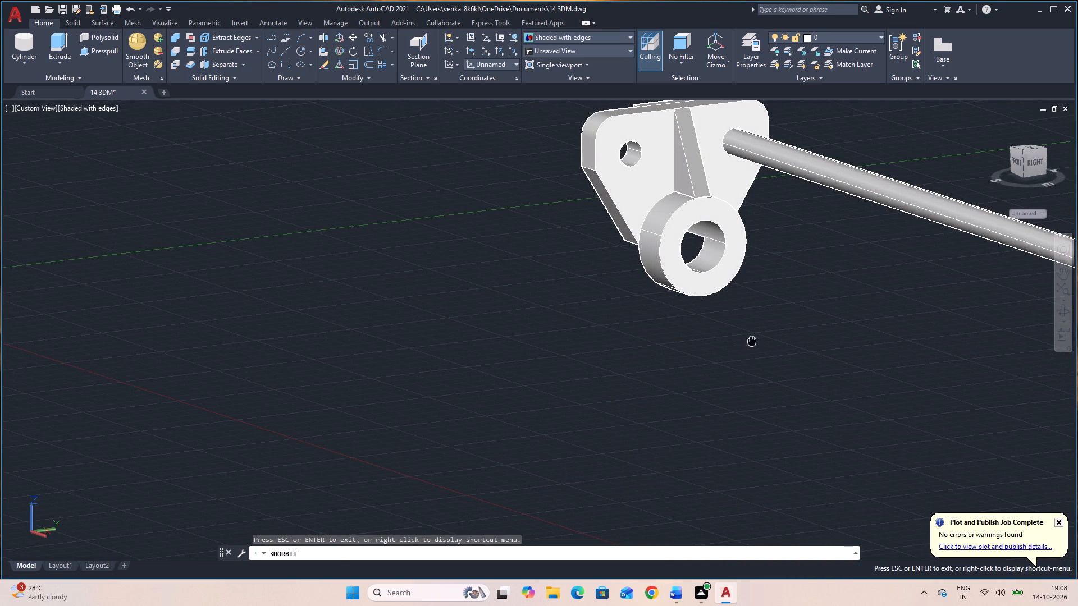
middle_click_drag(733, 343, 497, 362)
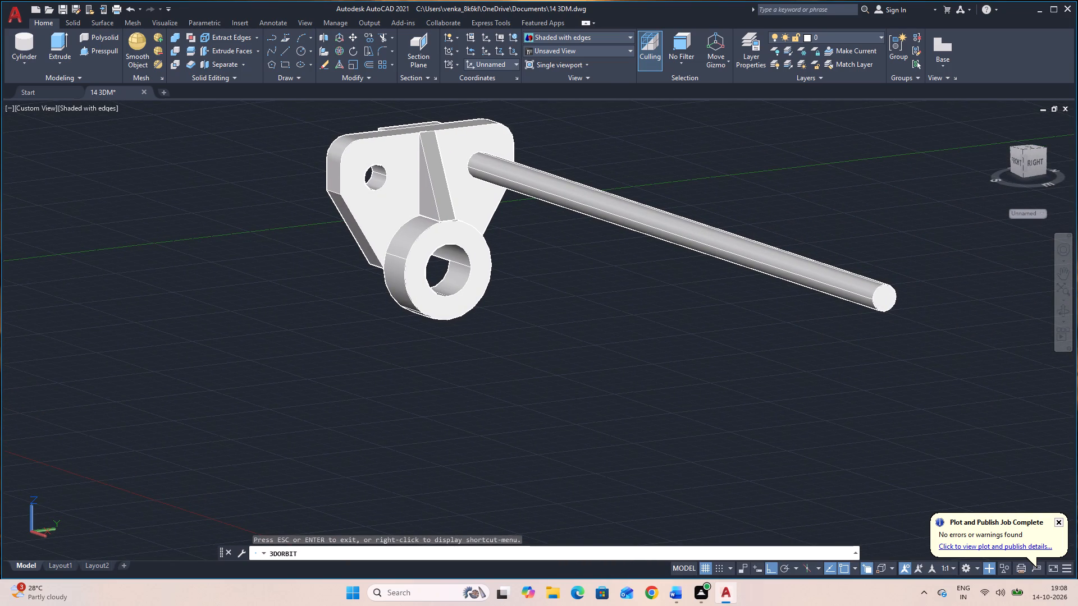
key("Escape")
left_click(720, 242)
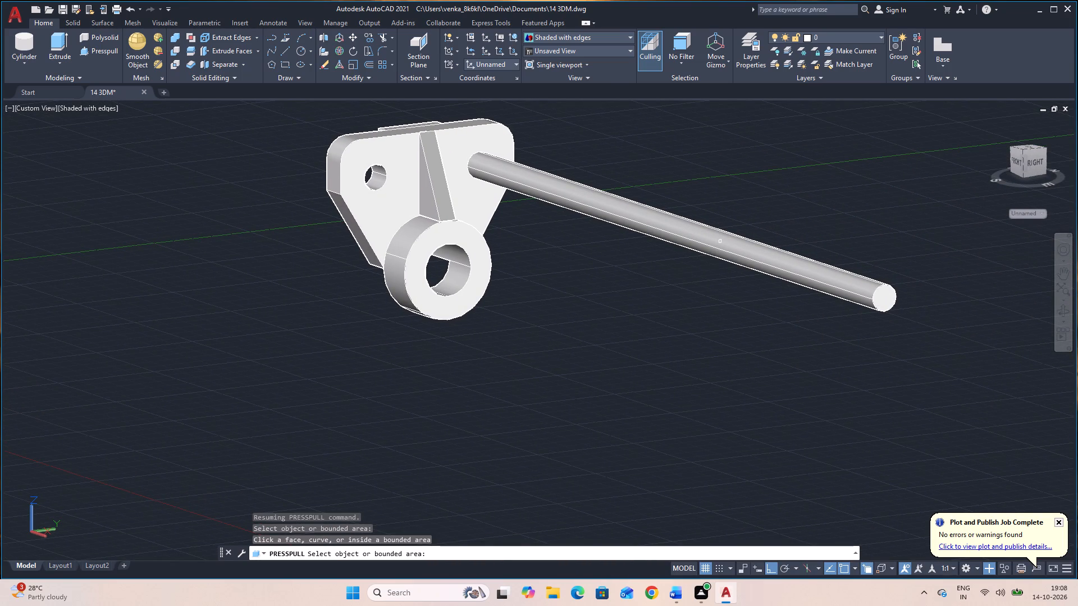
key("Escape")
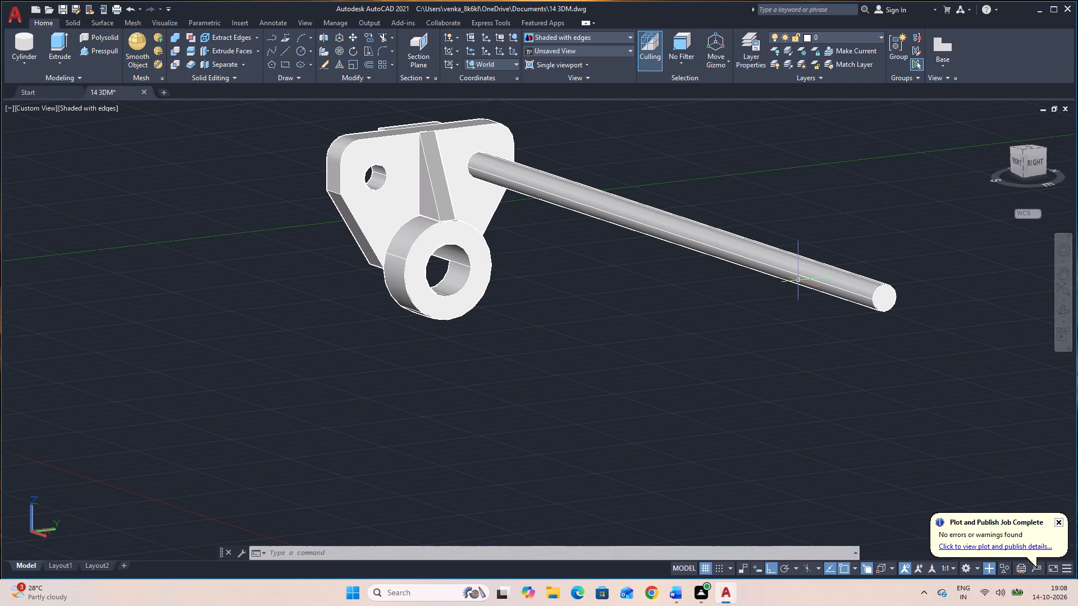
left_click(1059, 310)
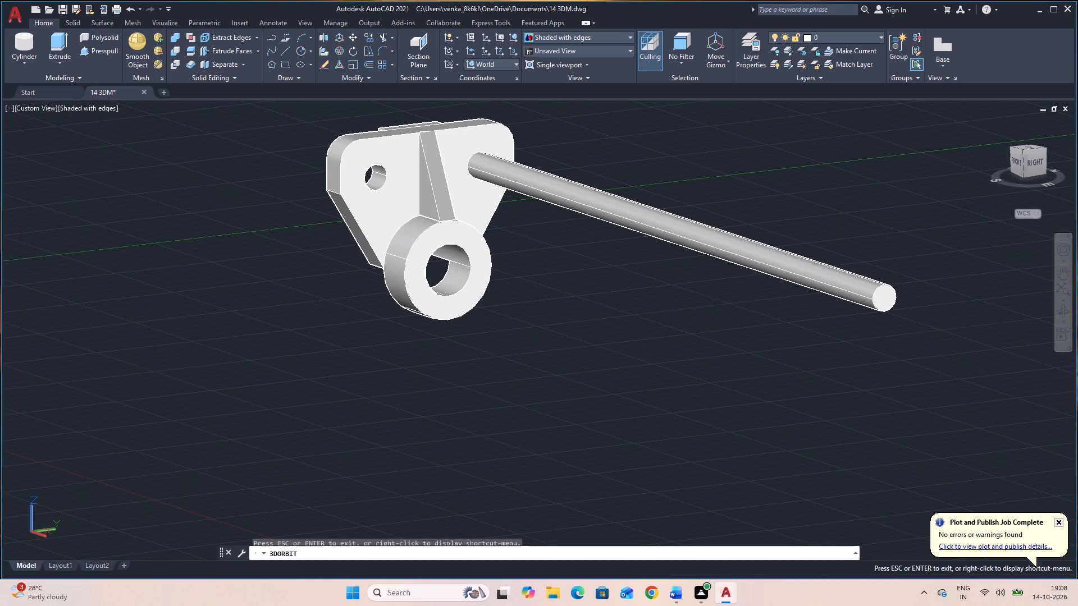
left_click_drag(673, 399, 765, 470)
left_click(508, 311)
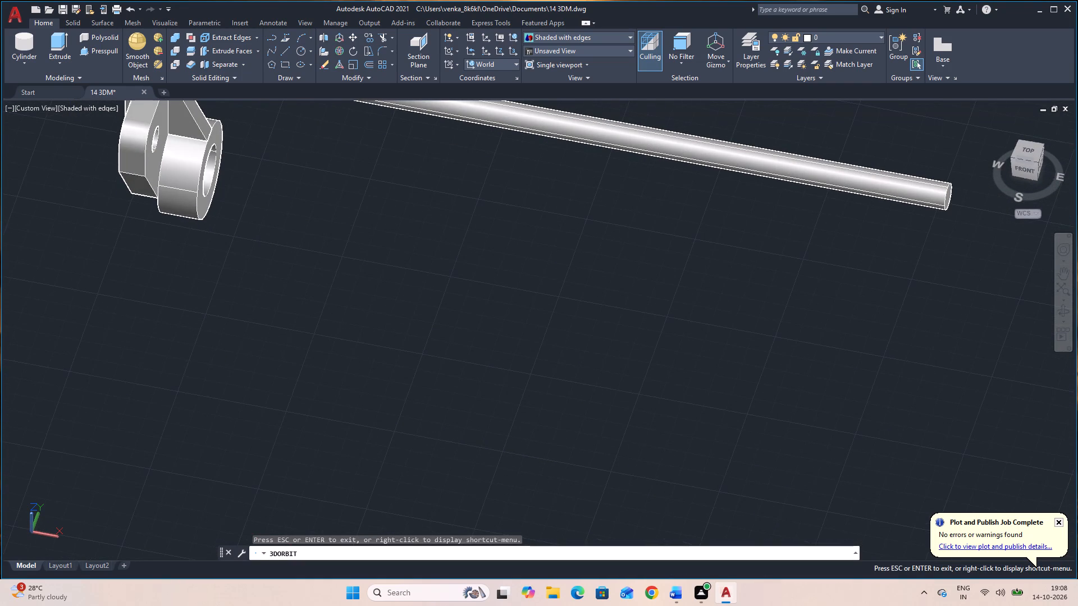
middle_click_drag(506, 307, 618, 461)
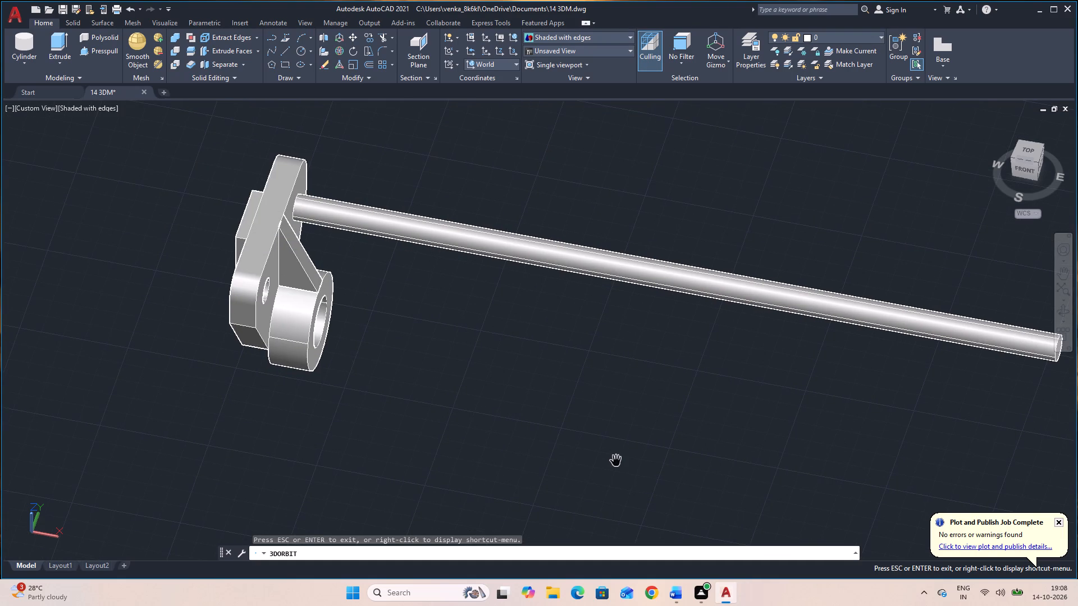
key("Escape")
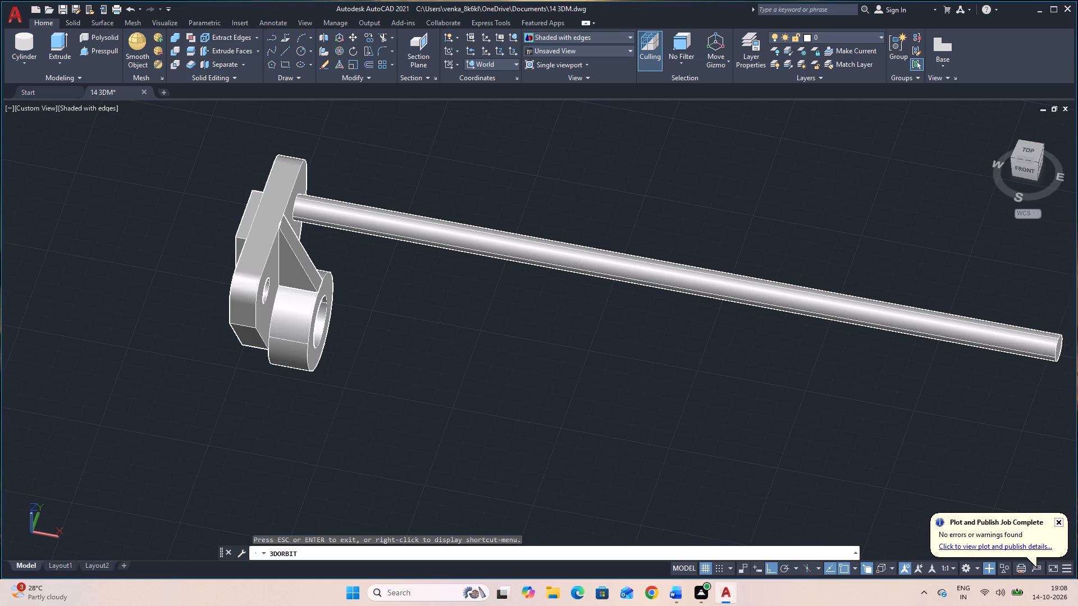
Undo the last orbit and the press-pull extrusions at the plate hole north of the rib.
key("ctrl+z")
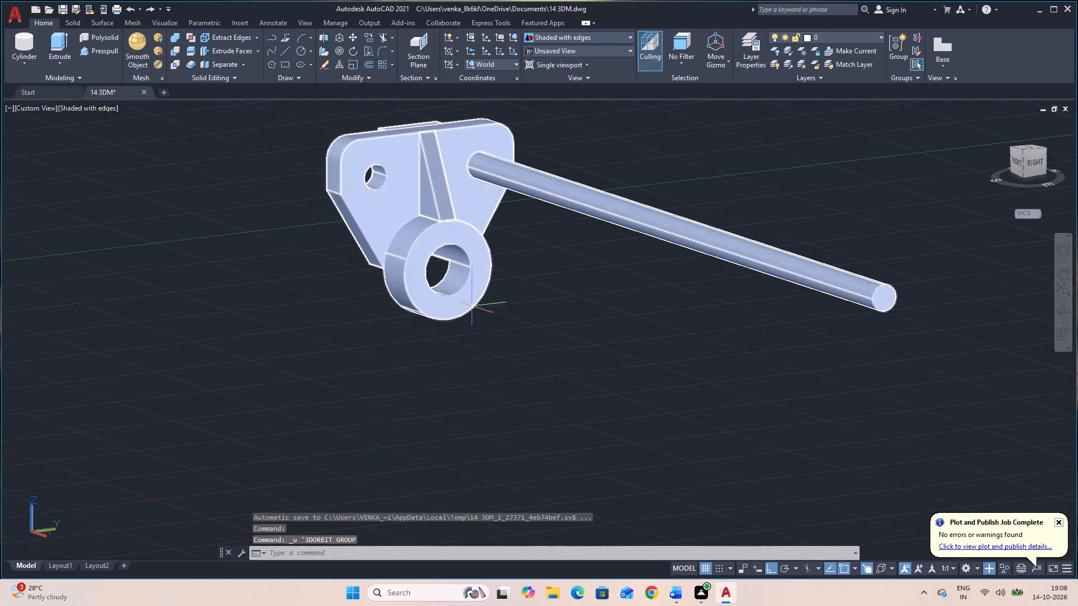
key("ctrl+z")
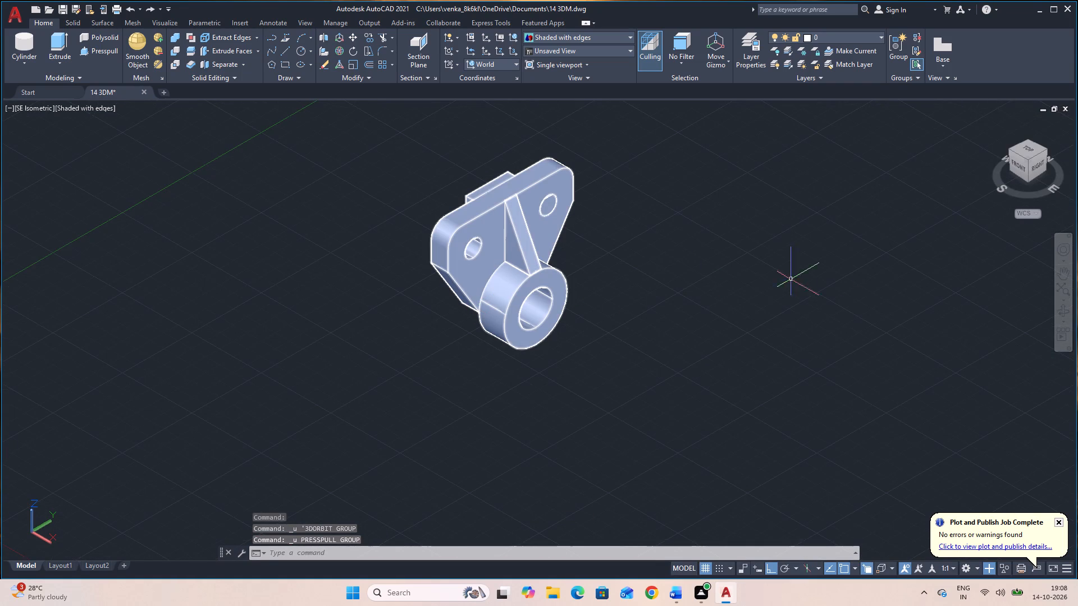
Orbit around the solid to examine both plate holes from the back and from the ribbed face.
left_click(1061, 316)
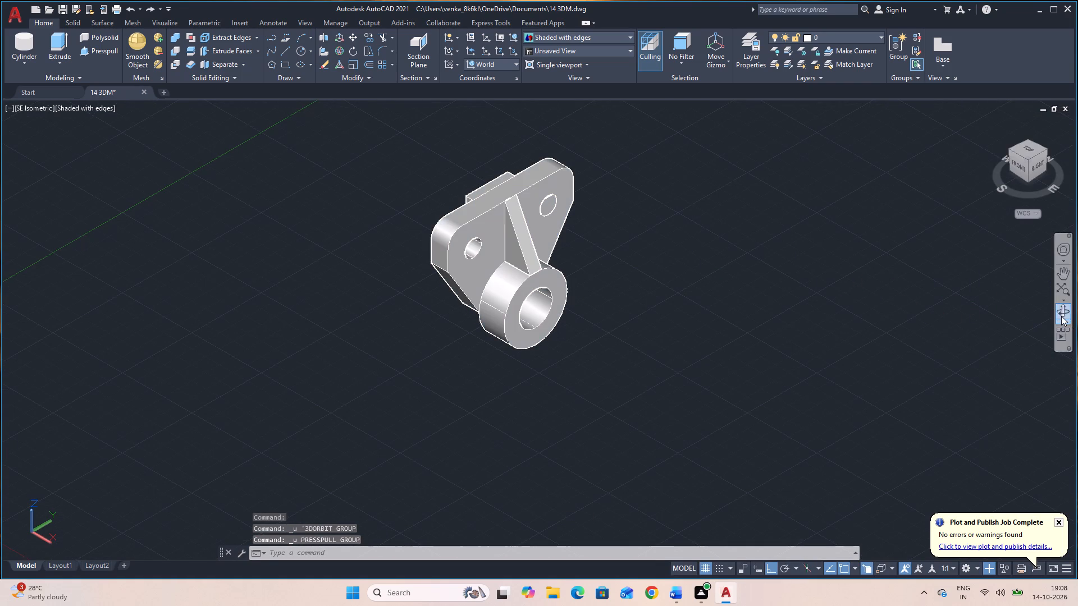
left_click_drag(917, 364, 479, 328)
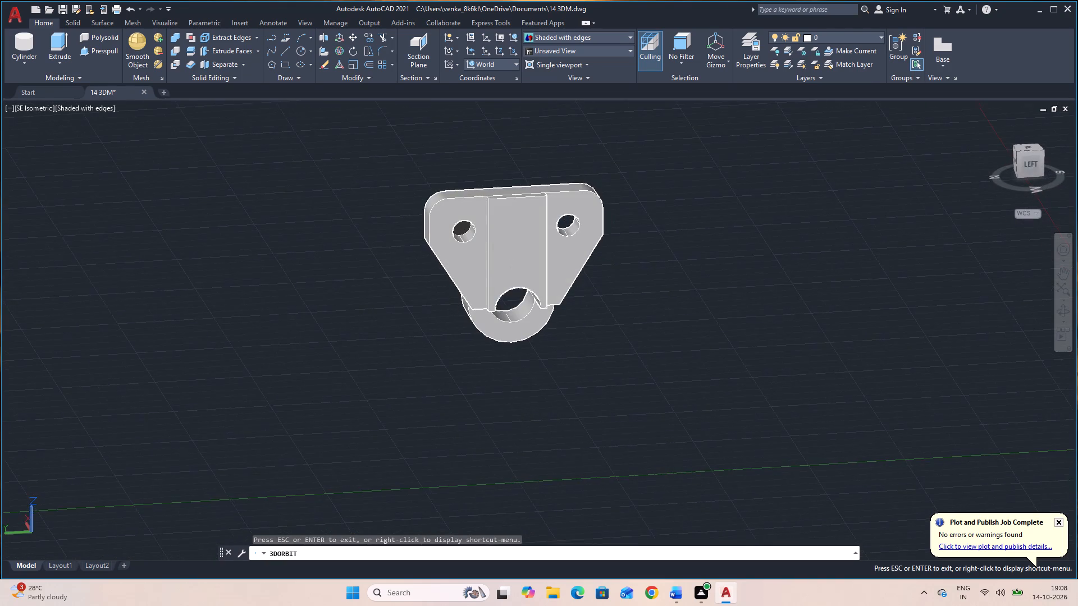
left_click_drag(418, 396, 752, 448)
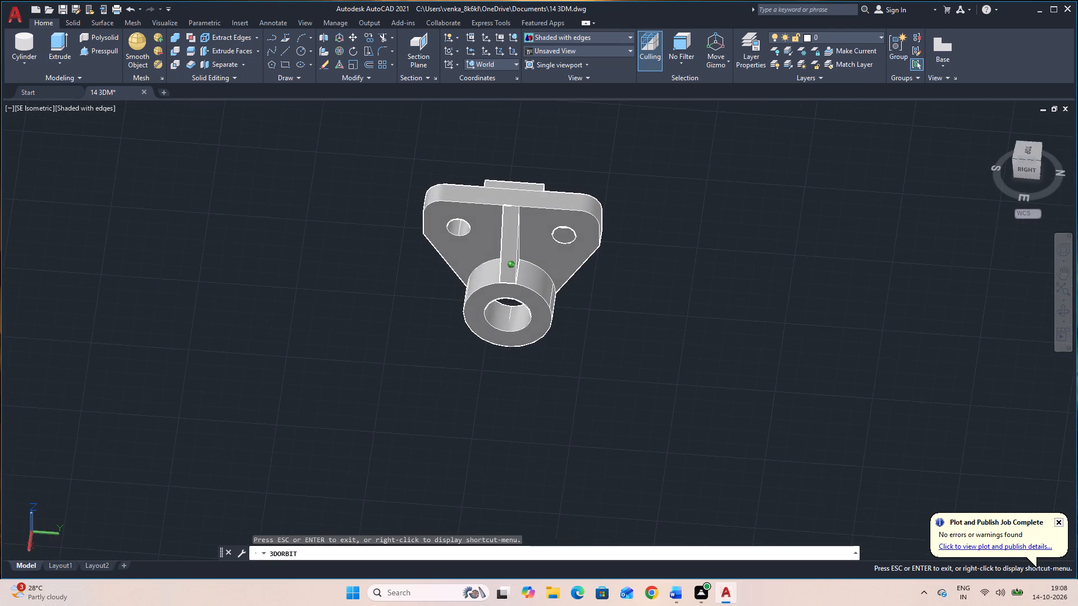
left_click_drag(736, 440, 743, 419)
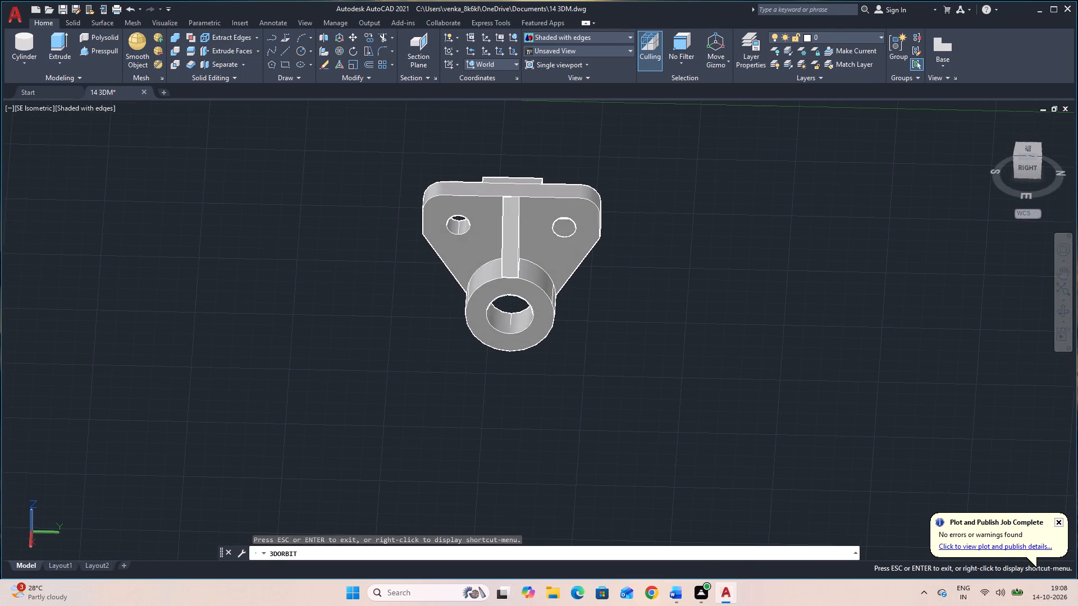
key("Escape")
key("Escape")
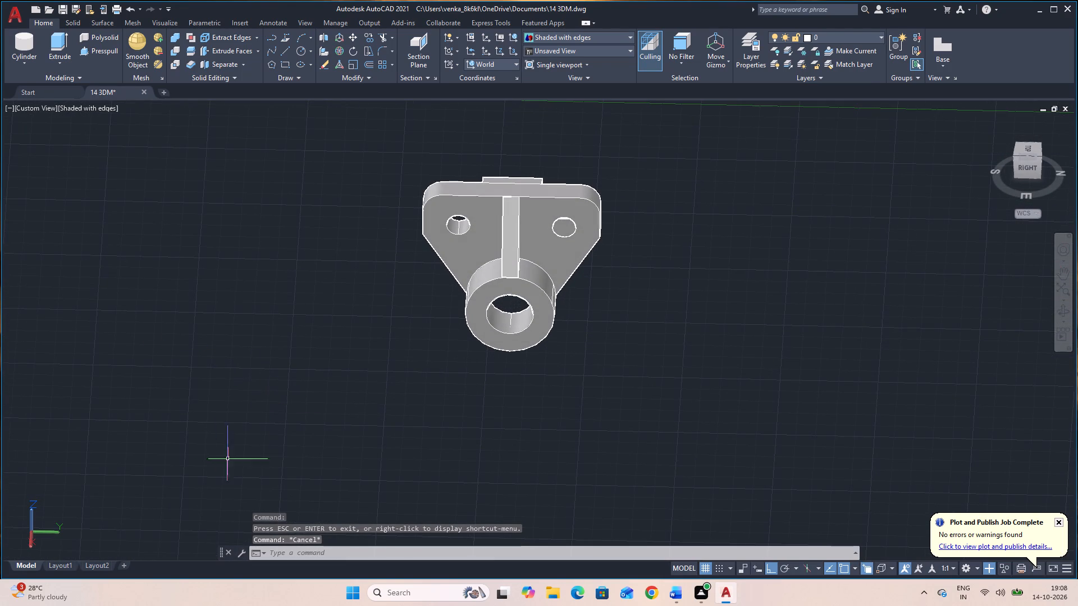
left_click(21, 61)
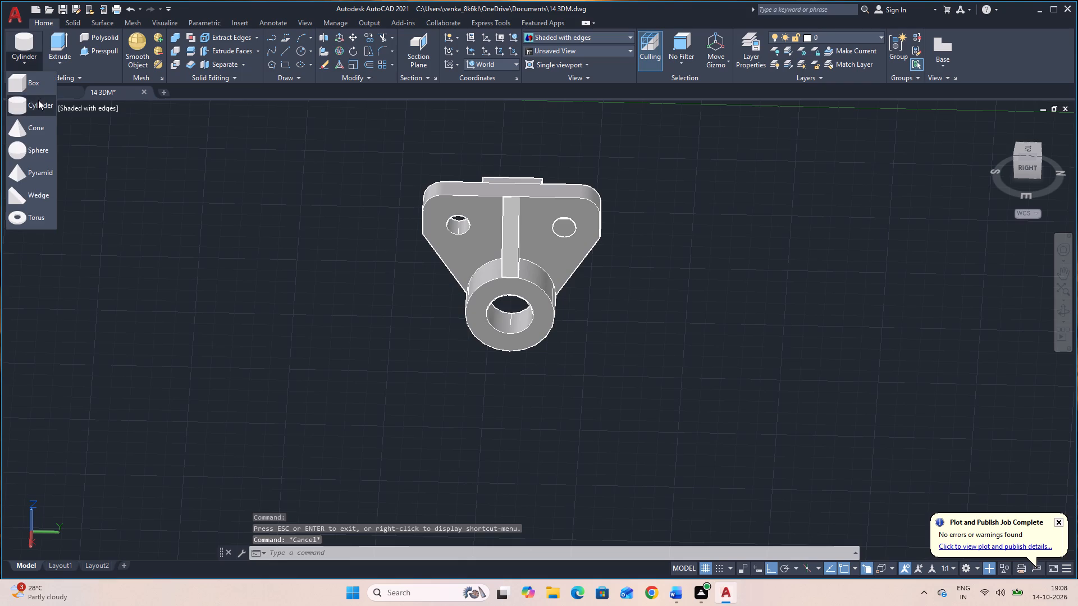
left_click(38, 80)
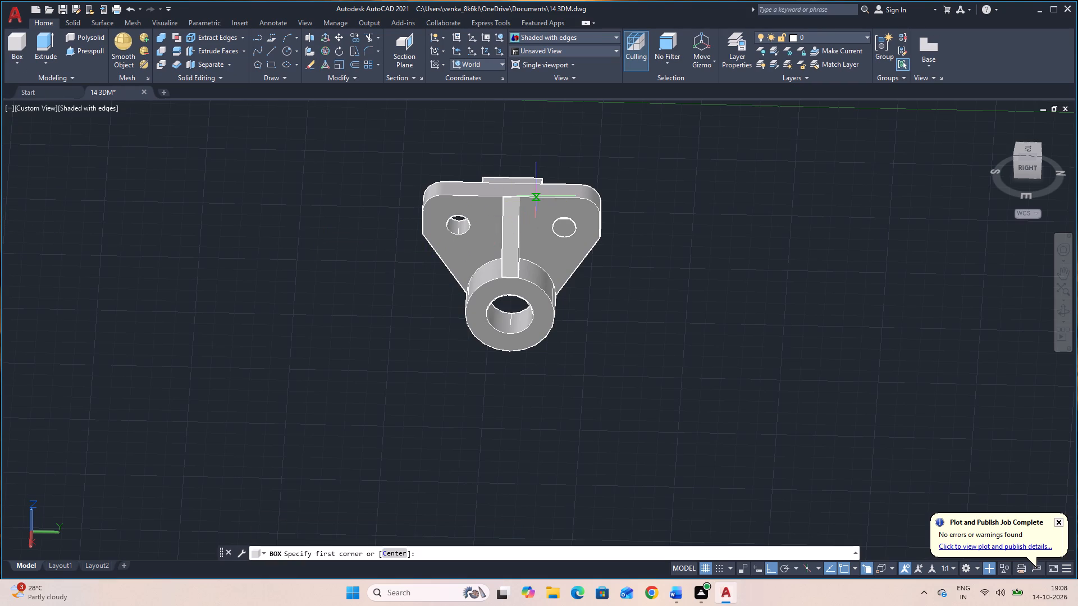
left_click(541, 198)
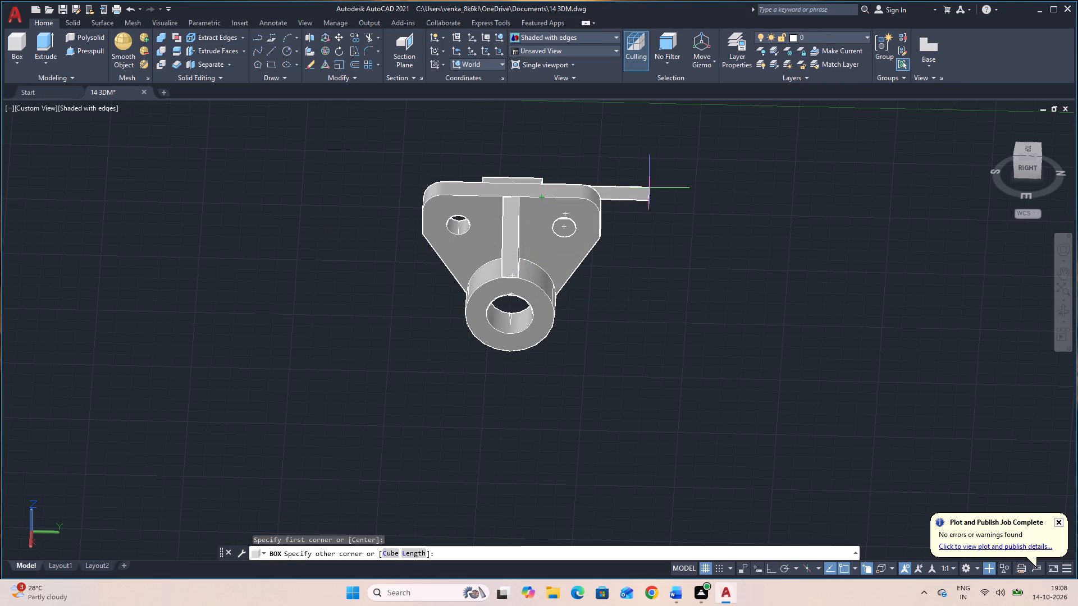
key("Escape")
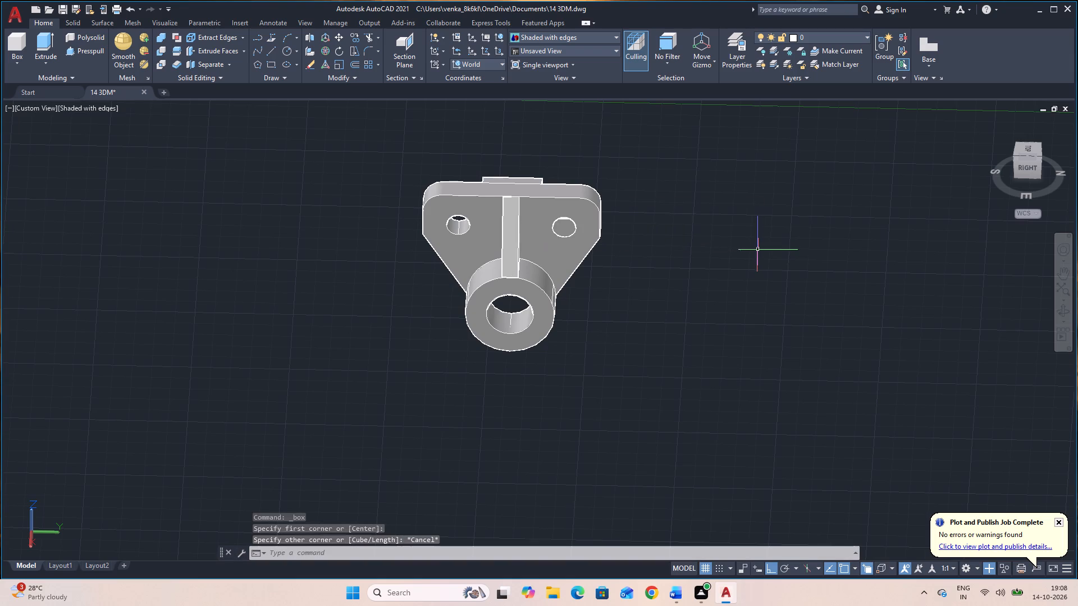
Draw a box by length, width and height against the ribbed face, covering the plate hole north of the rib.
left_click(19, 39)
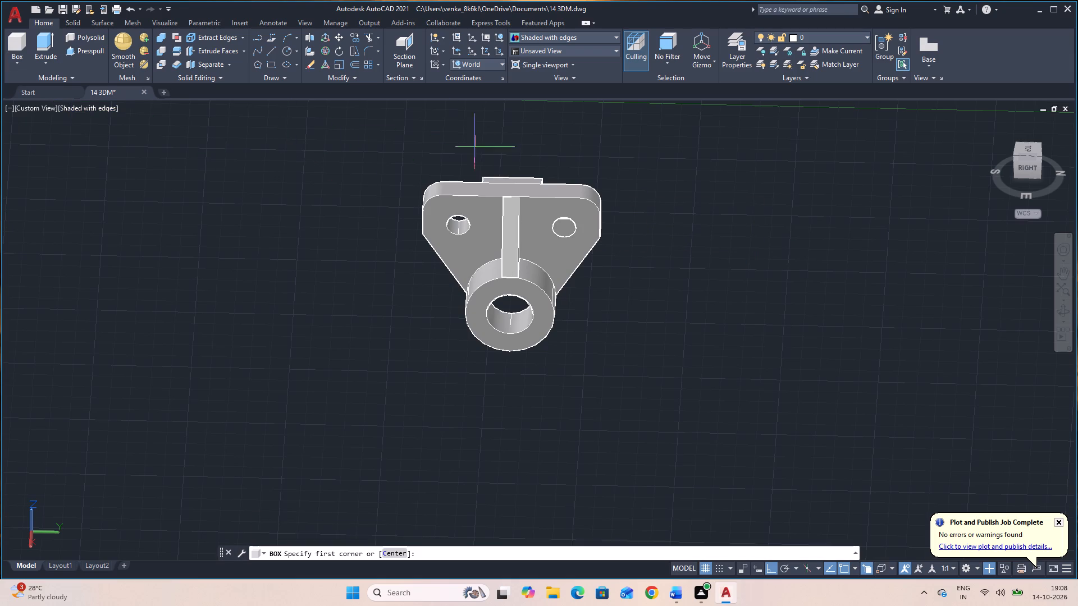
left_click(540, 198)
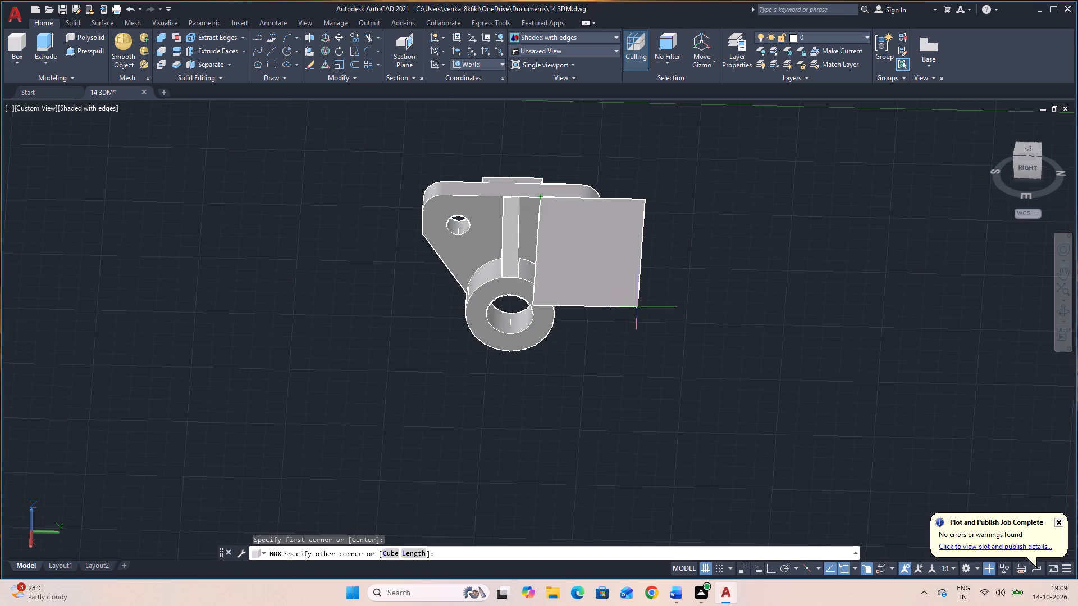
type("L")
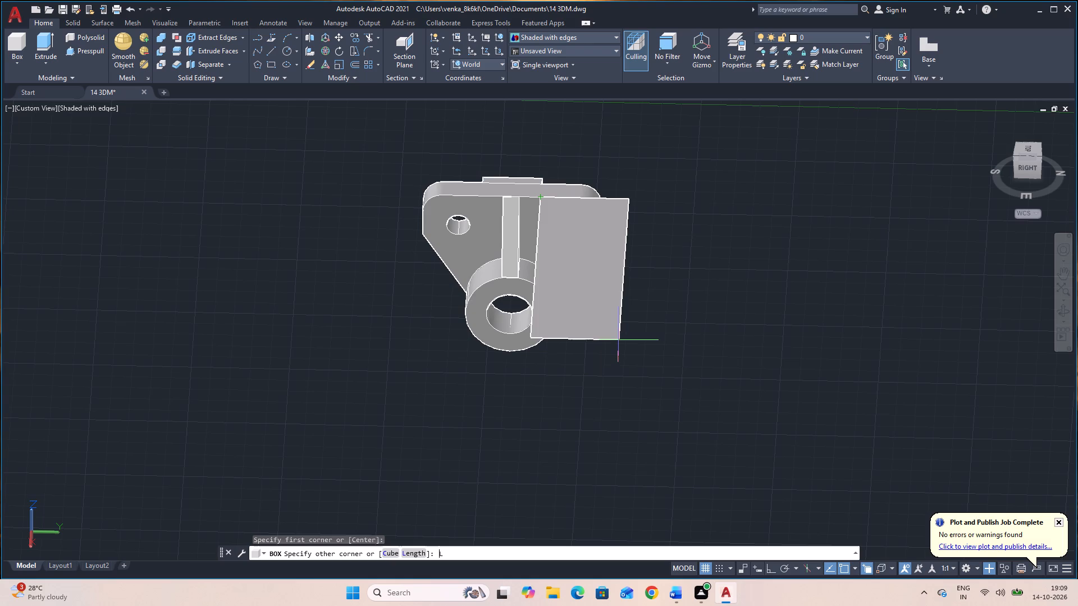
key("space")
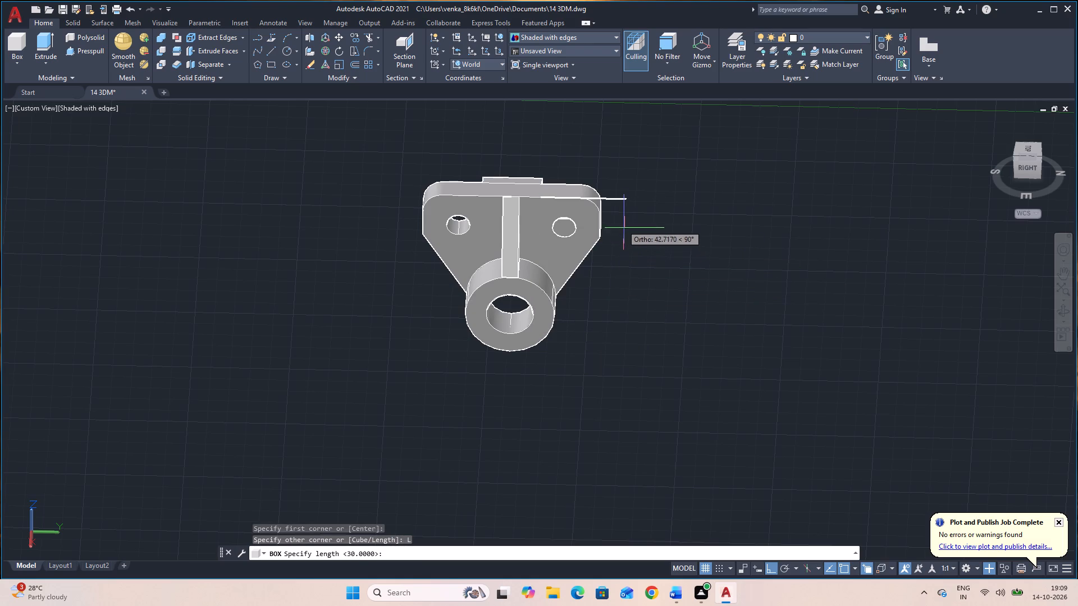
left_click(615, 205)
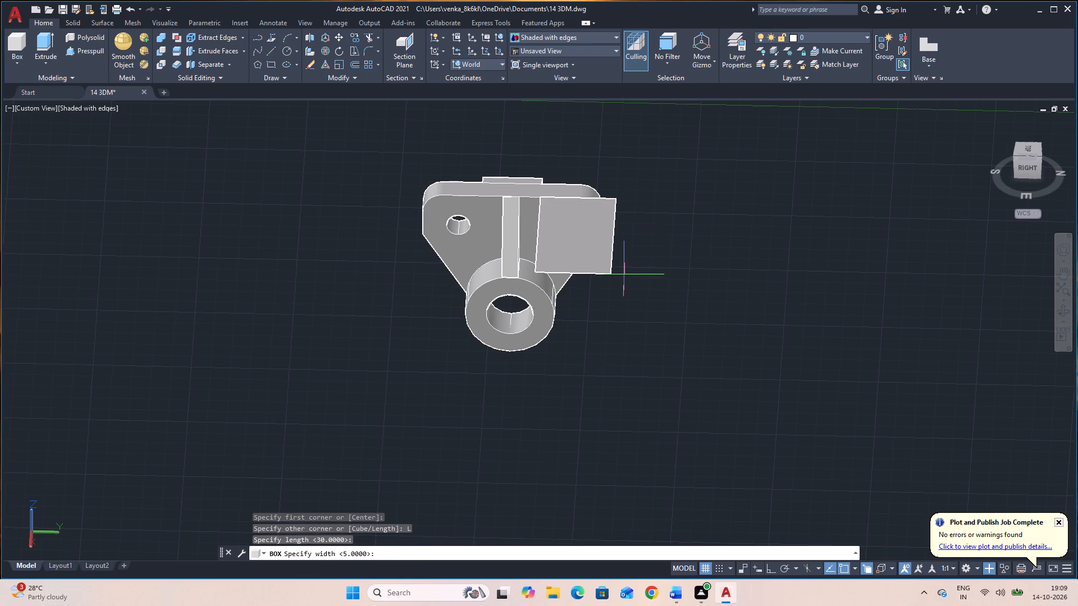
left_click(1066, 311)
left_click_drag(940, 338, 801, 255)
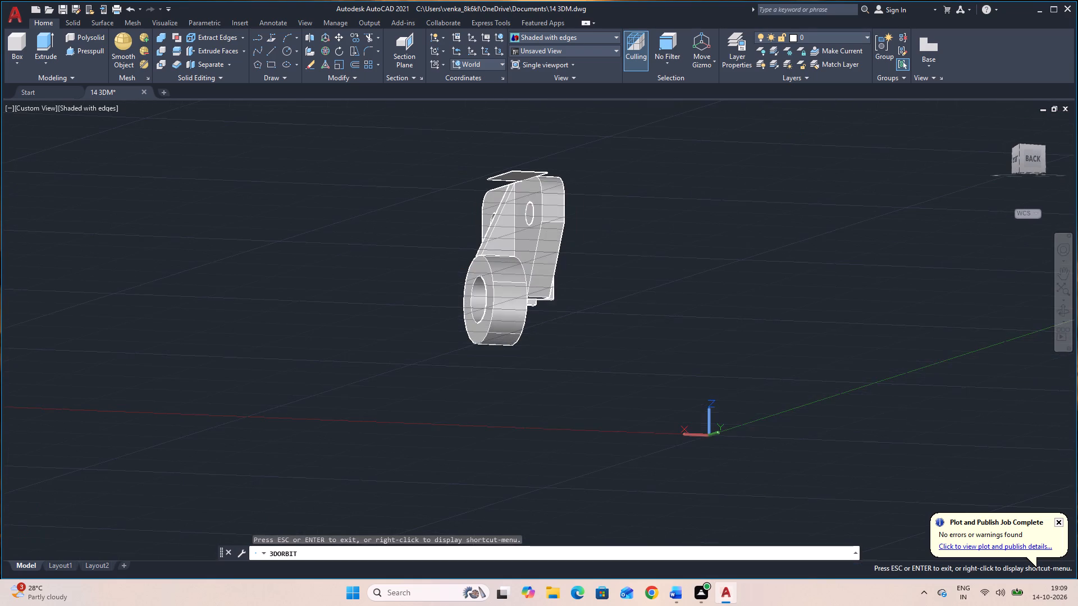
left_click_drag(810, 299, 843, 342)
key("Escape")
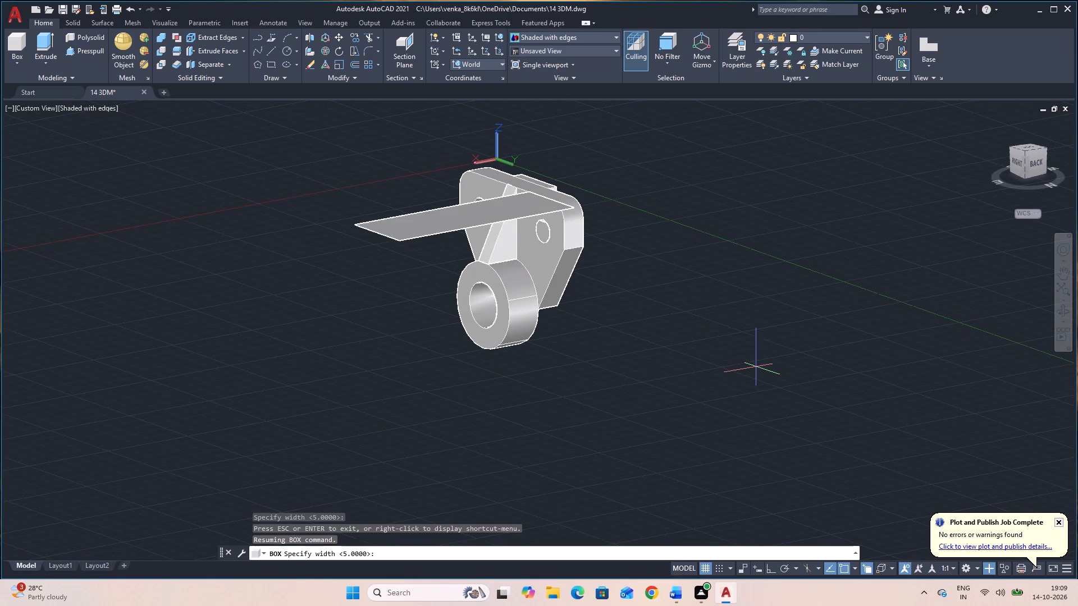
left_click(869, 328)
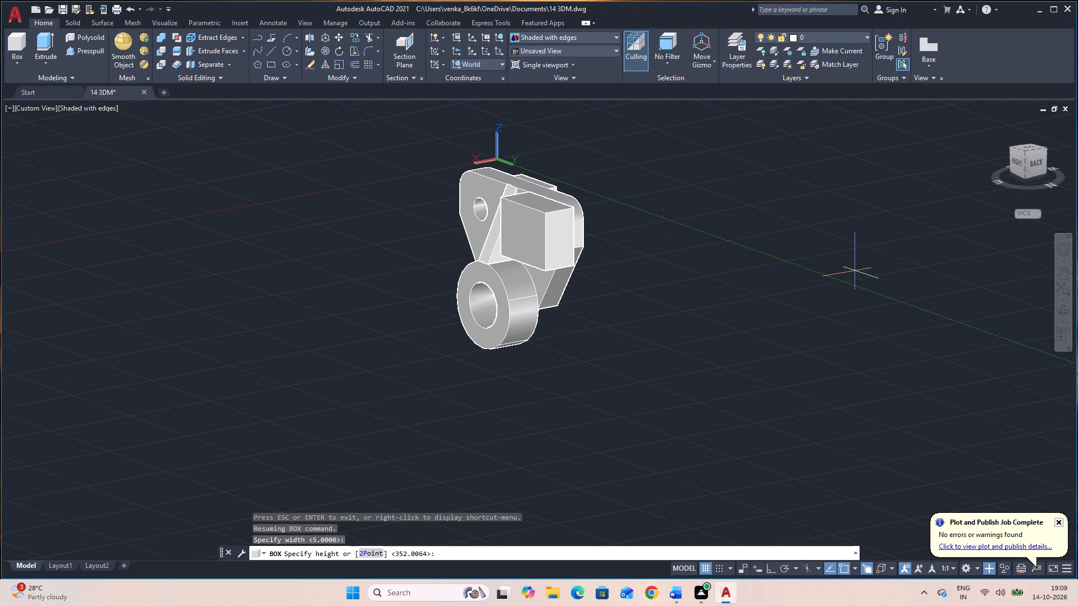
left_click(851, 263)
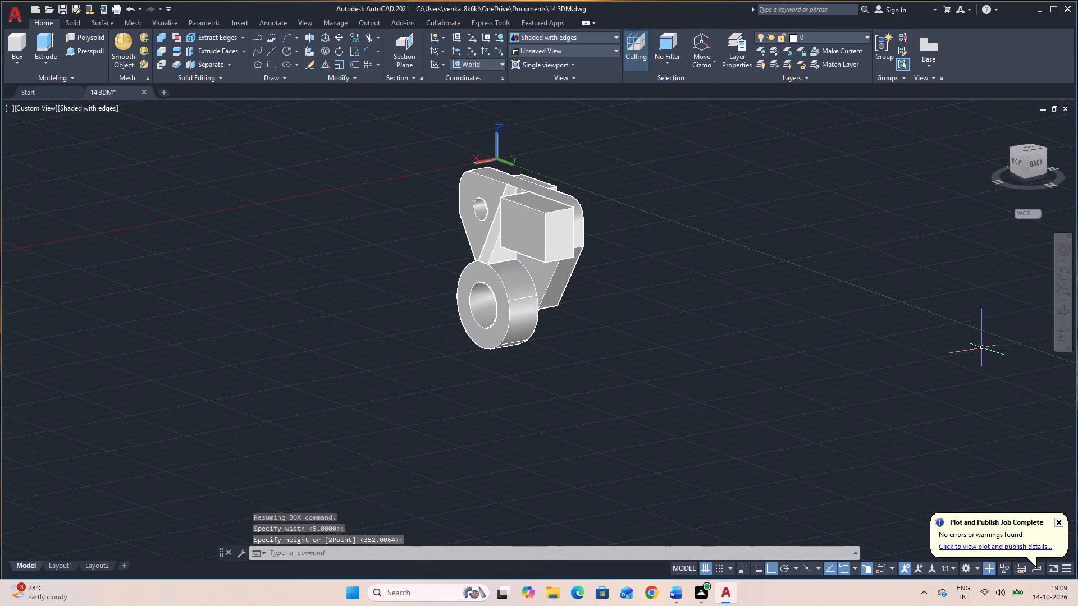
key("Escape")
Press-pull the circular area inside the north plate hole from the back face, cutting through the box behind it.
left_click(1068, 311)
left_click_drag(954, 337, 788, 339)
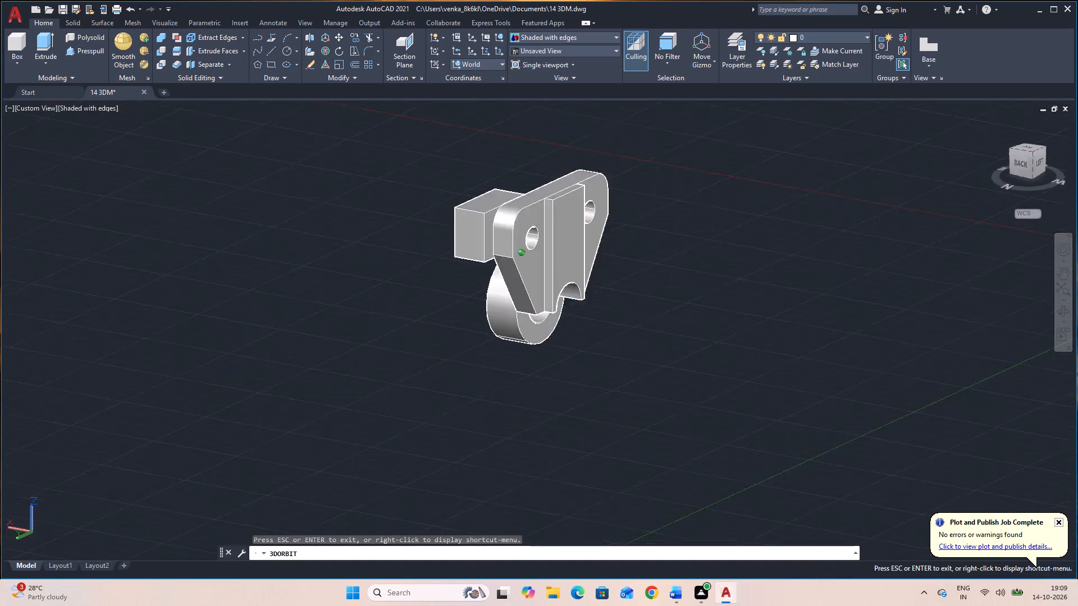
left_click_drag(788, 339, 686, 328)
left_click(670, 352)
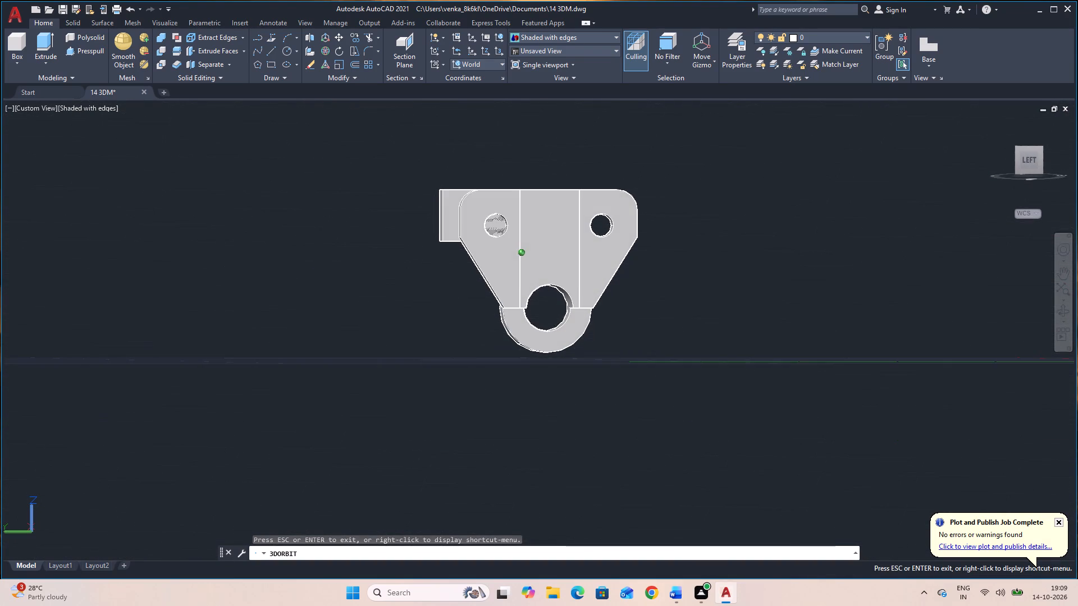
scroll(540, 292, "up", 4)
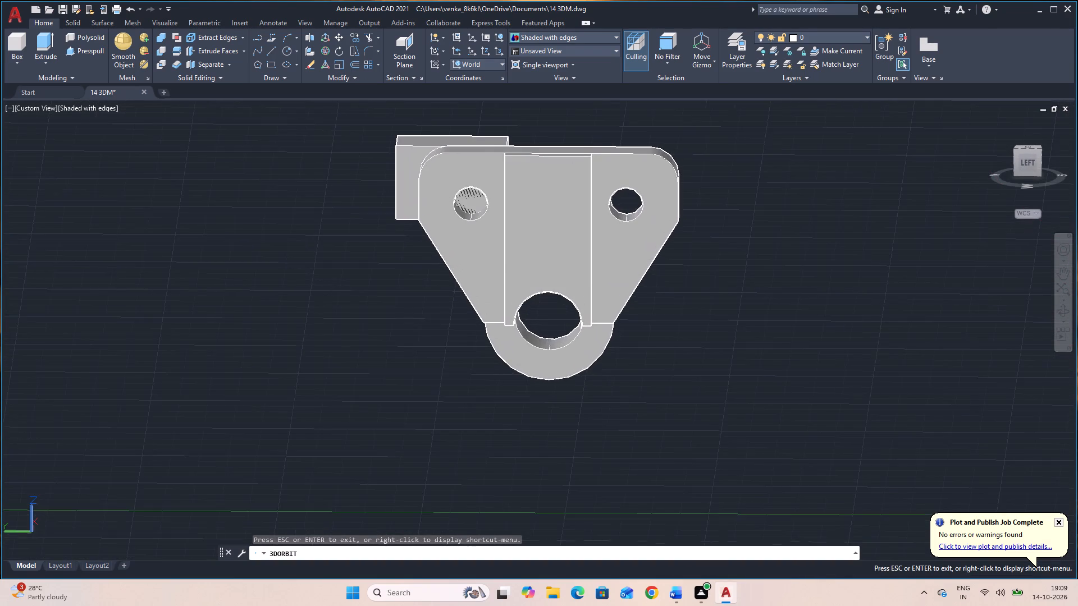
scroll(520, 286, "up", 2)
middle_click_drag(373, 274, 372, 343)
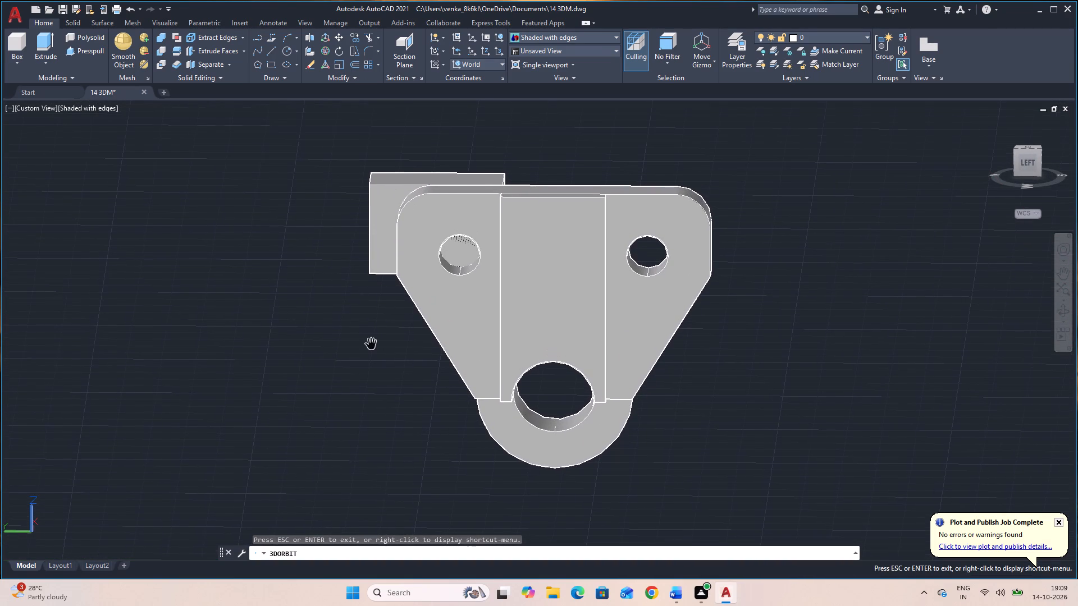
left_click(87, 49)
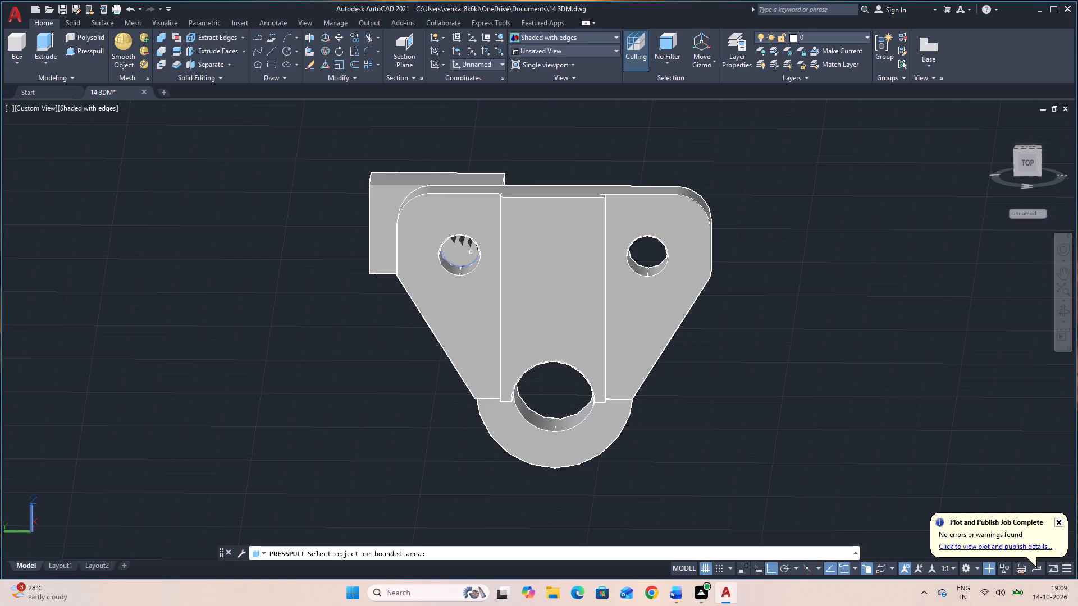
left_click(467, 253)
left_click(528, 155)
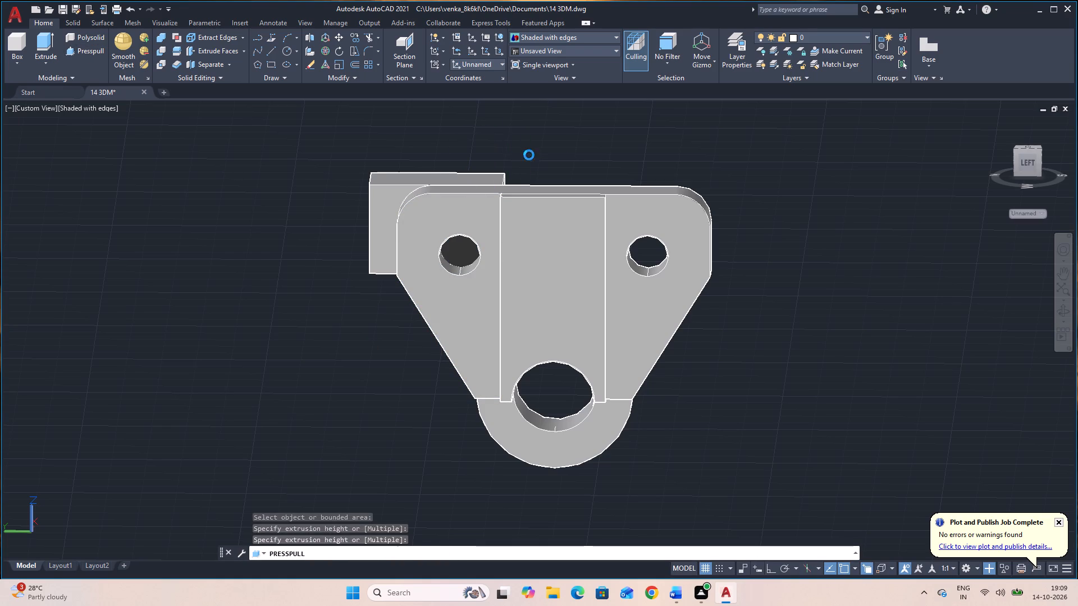
Orbit around the solid to examine the press-pulled hole through the box from the back and ribbed sides.
left_click(1066, 319)
left_click_drag(828, 454, 1011, 414)
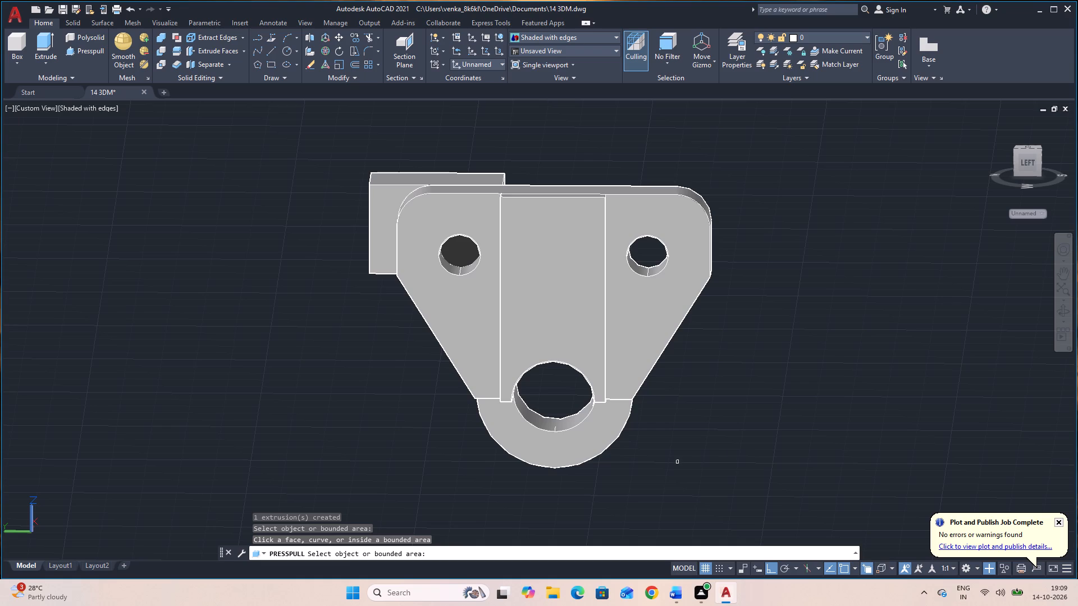
left_click(1063, 307)
left_click_drag(765, 443, 768, 443)
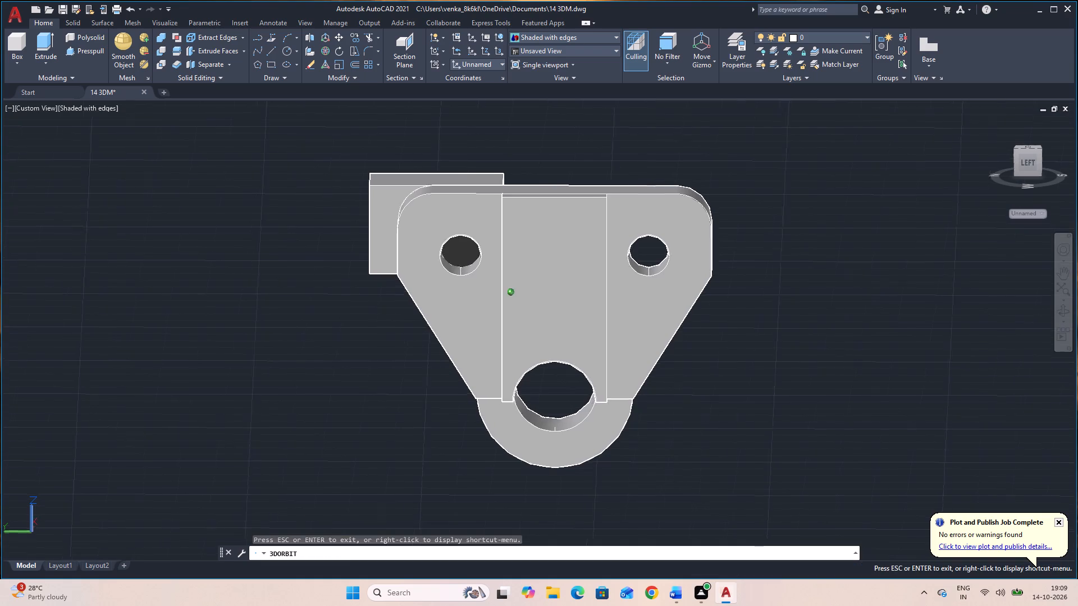
left_click_drag(768, 443, 930, 438)
left_click_drag(757, 484, 941, 458)
left_click_drag(938, 461, 943, 474)
left_click_drag(744, 442, 772, 430)
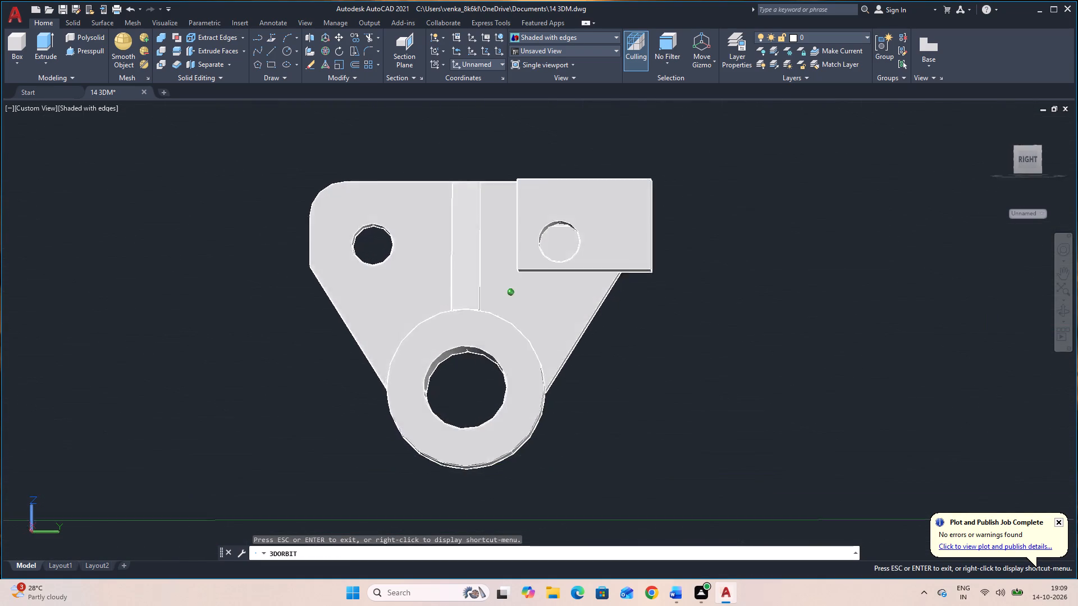
left_click_drag(772, 430, 444, 463)
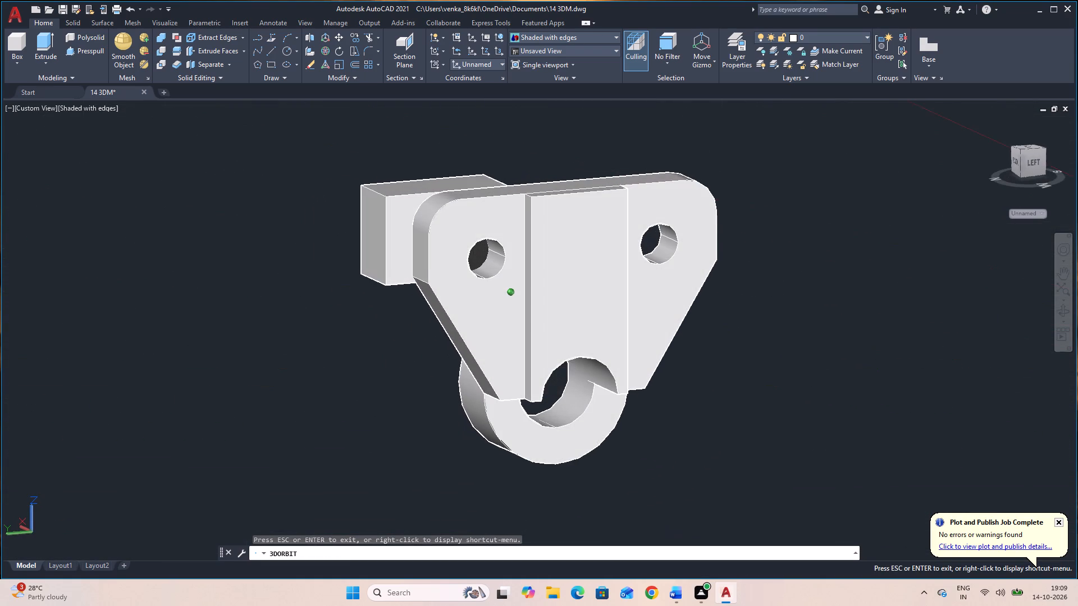
left_click_drag(444, 463, 778, 451)
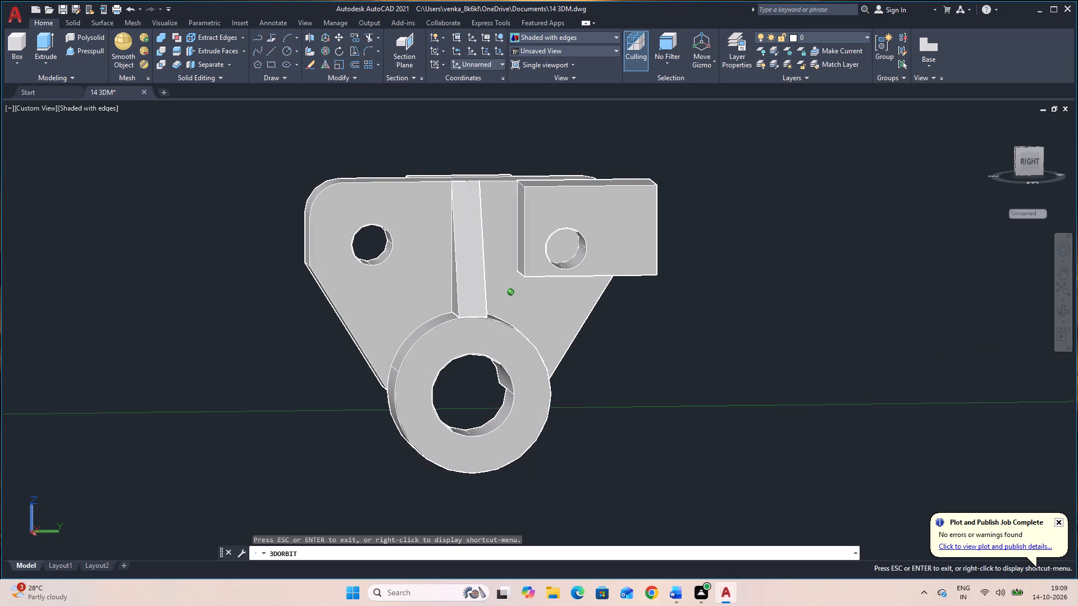
left_click_drag(778, 451, 780, 451)
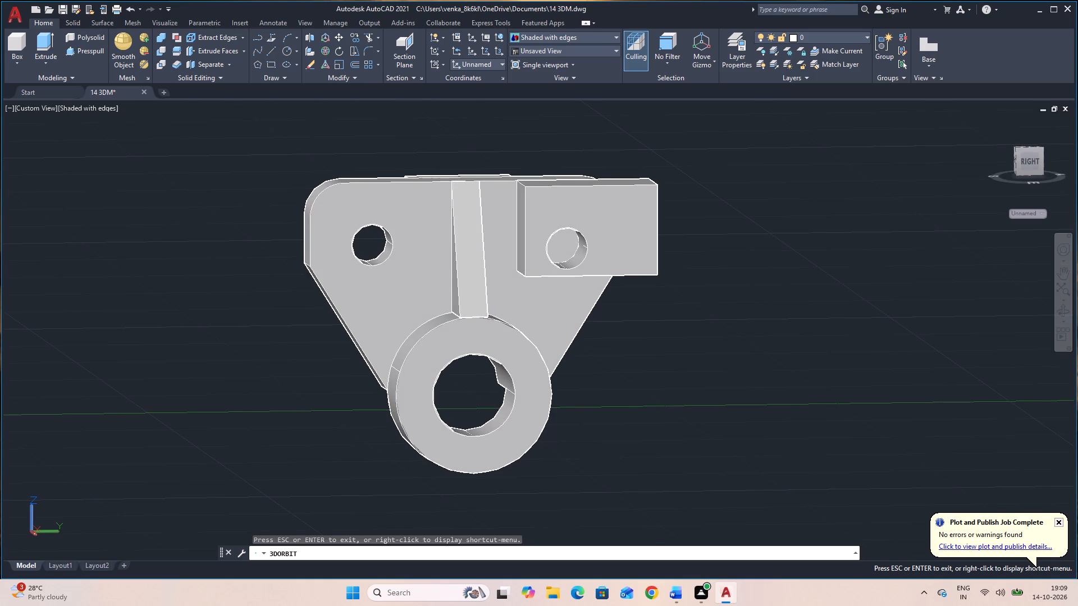
key("Escape")
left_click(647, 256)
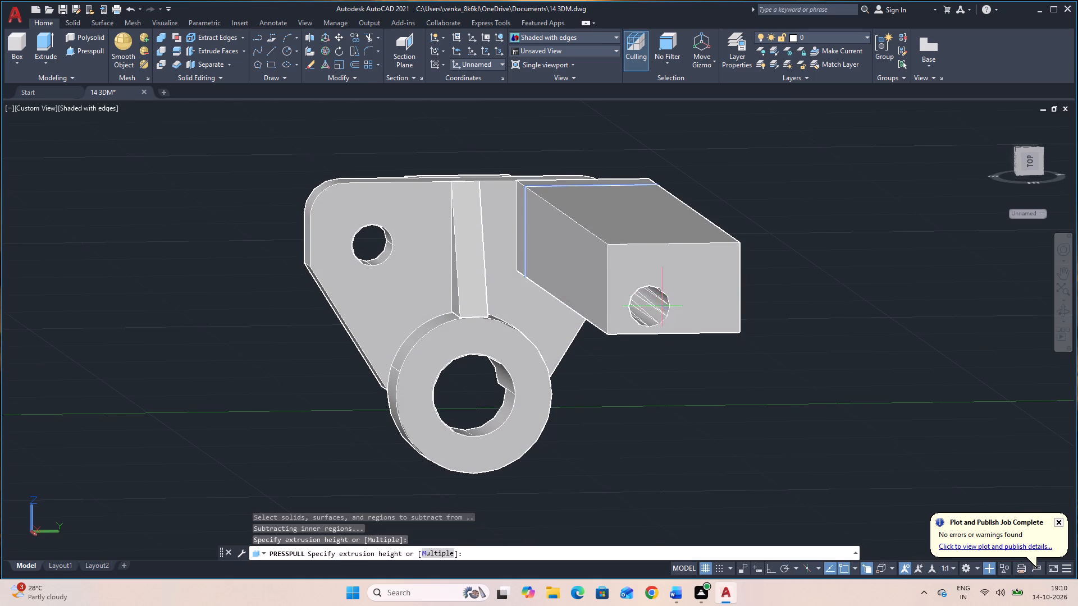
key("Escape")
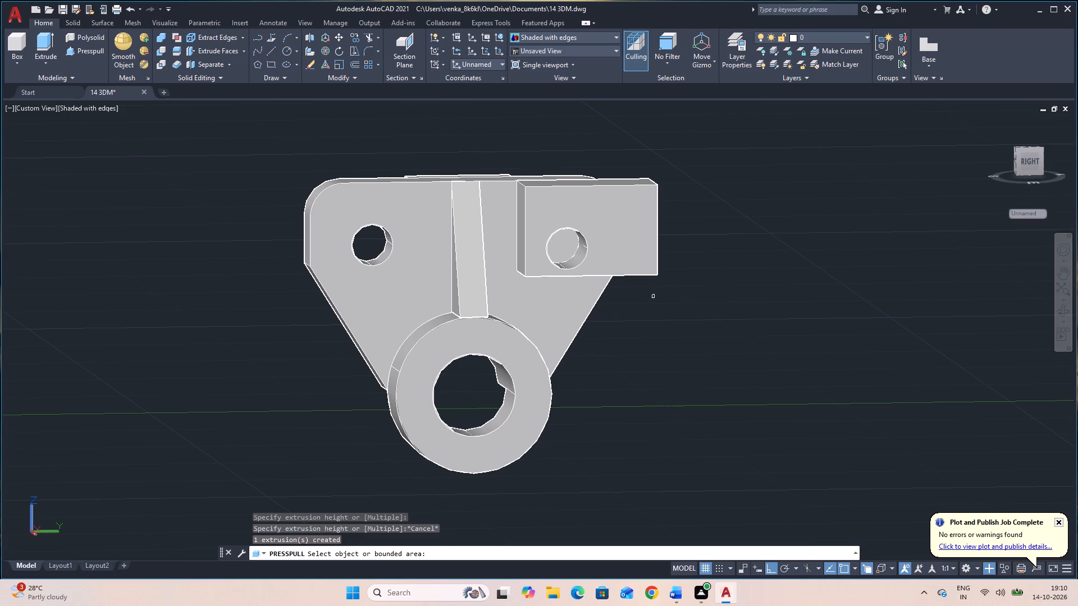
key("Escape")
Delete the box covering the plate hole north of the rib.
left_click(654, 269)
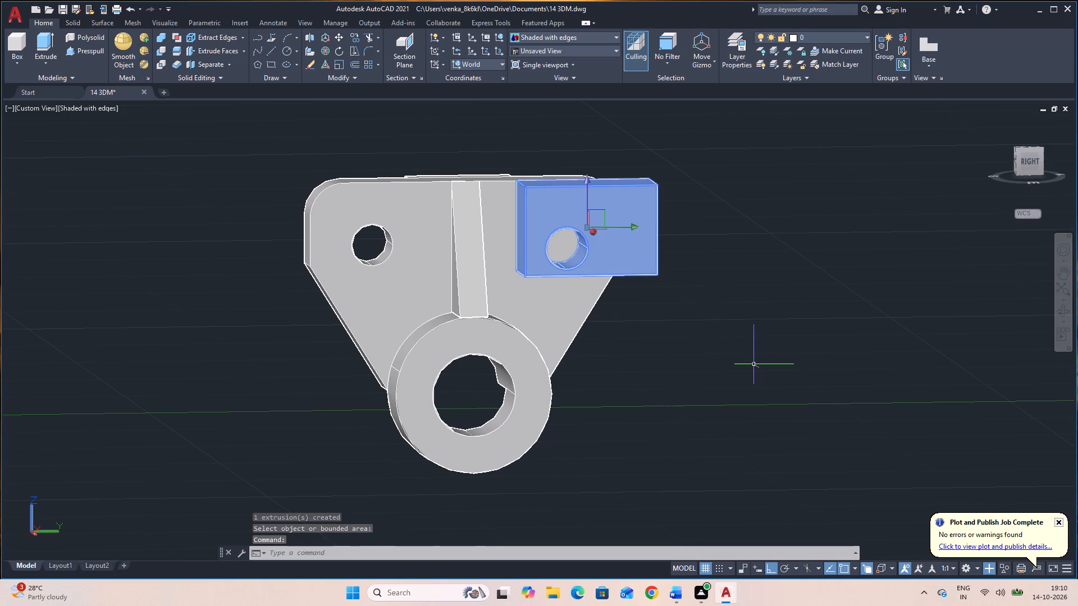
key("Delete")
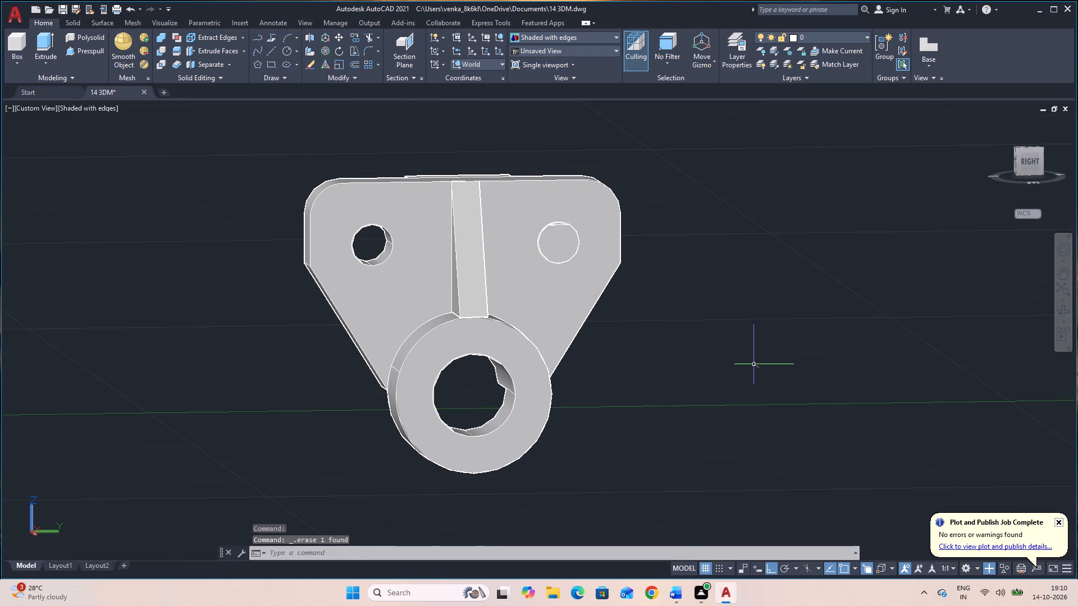
Zoom and orbit around the solid to examine the north plate hole from the ribbed face and the back face.
scroll(613, 266, "up", 3)
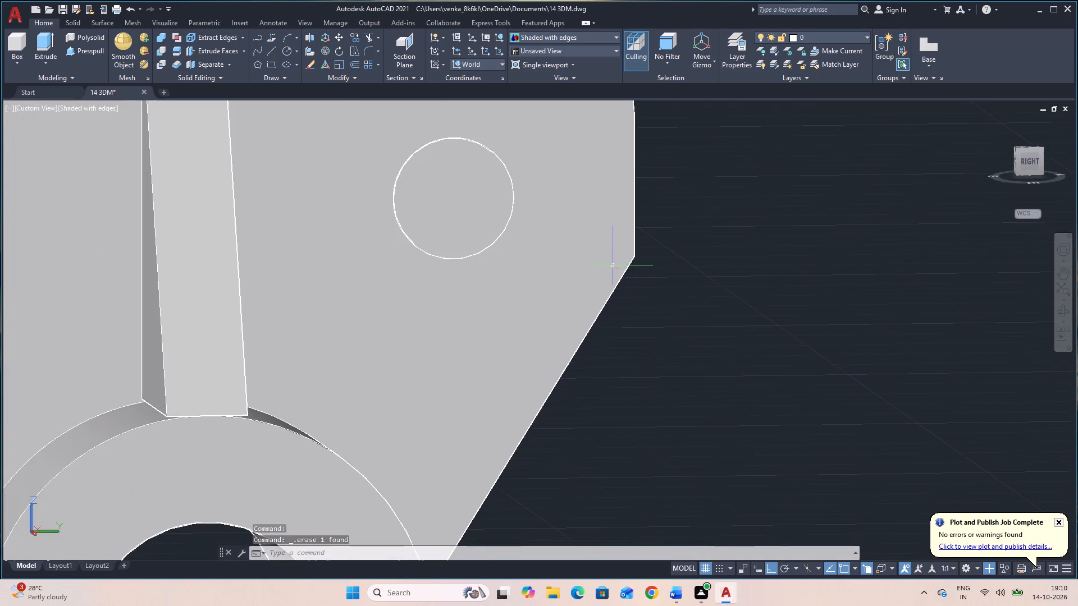
scroll(613, 266, "up", 1)
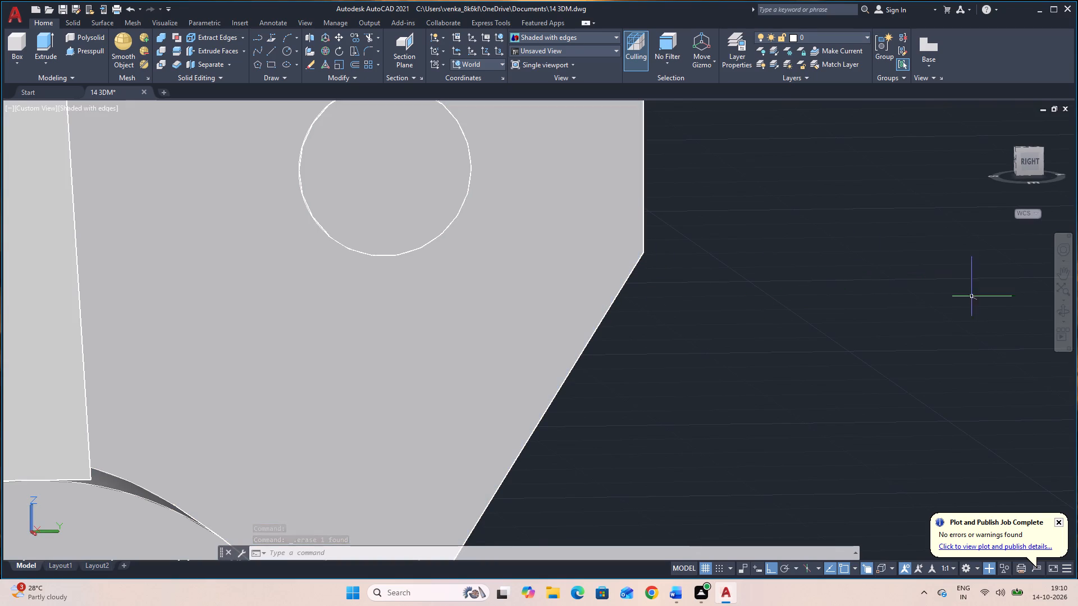
left_click(1063, 310)
left_click_drag(956, 339, 875, 392)
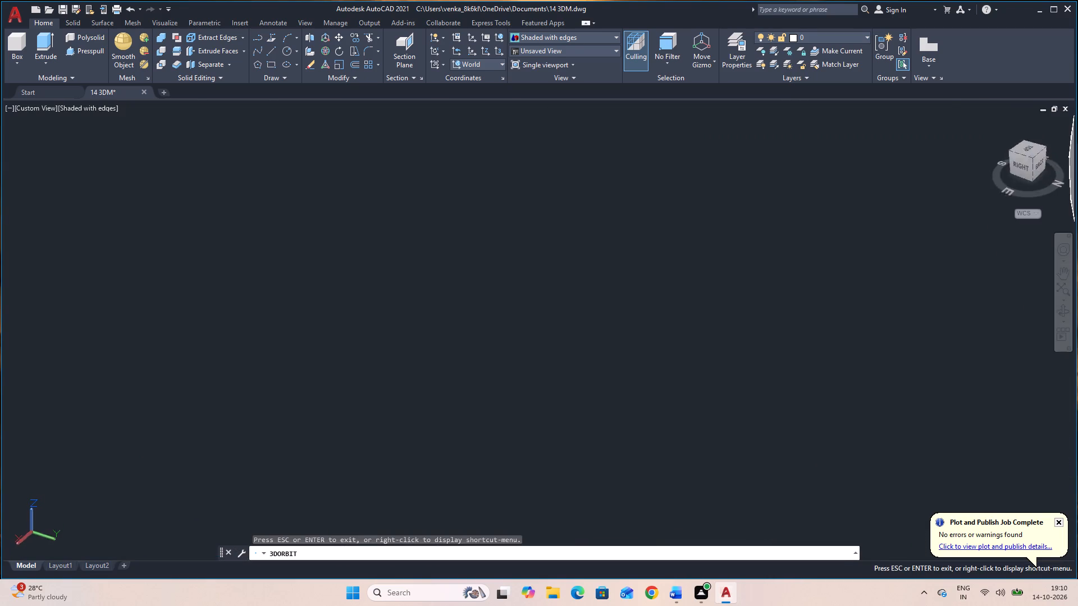
left_click_drag(875, 392, 1011, 386)
scroll(761, 361, "down", 14)
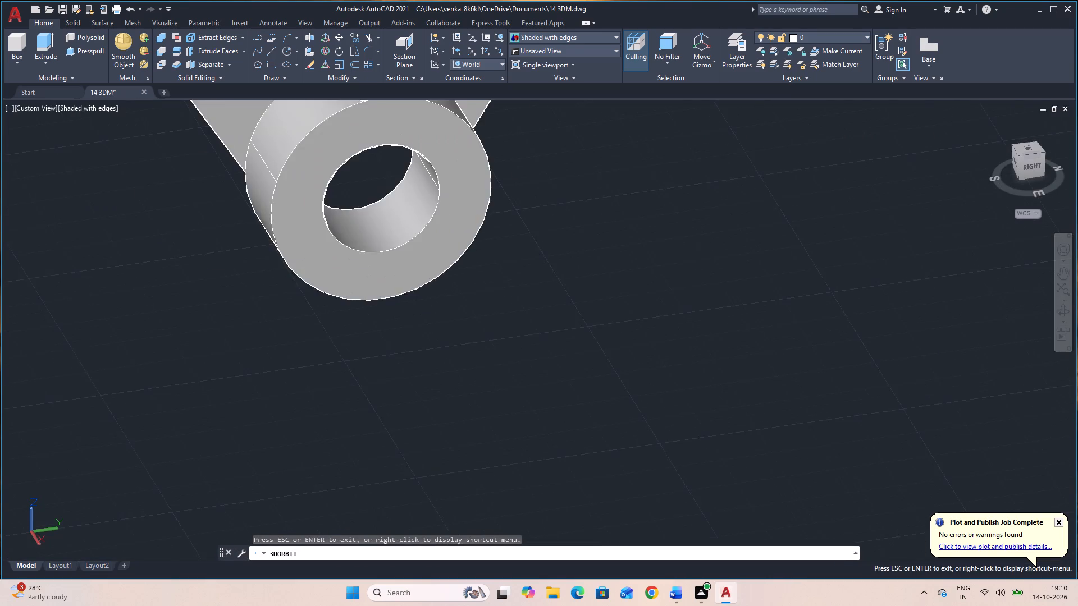
scroll(744, 377, "down", 8)
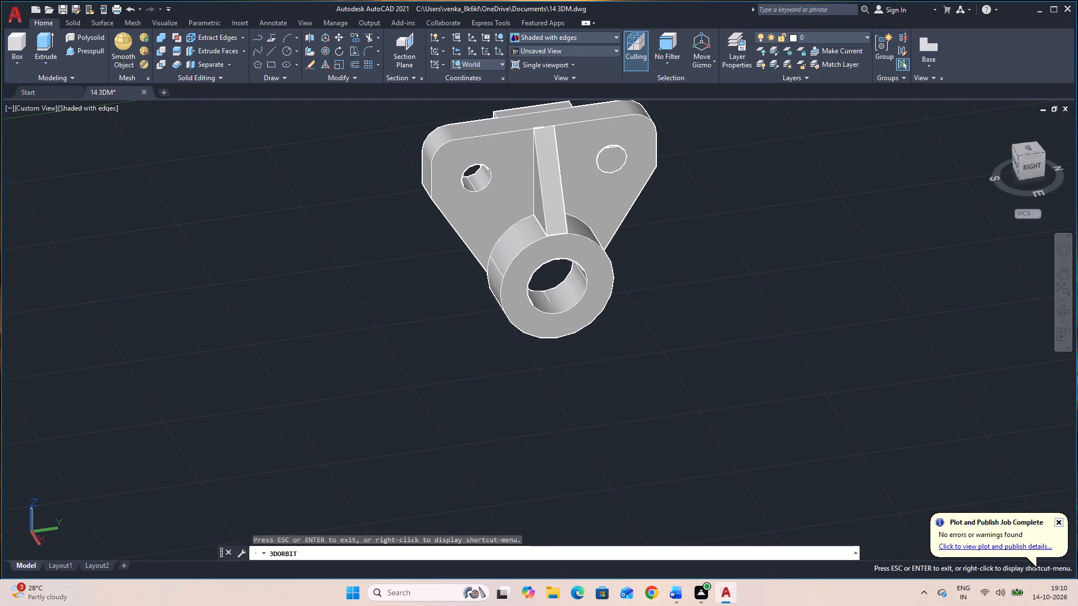
left_click_drag(849, 191, 751, 287)
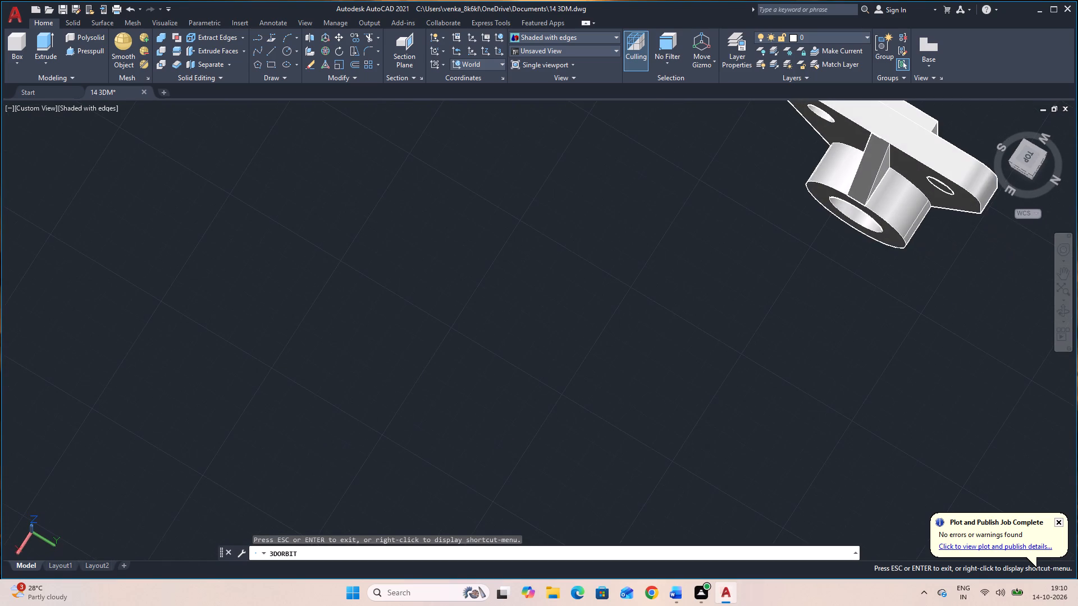
middle_click_drag(816, 290, 573, 350)
left_click_drag(719, 343, 740, 248)
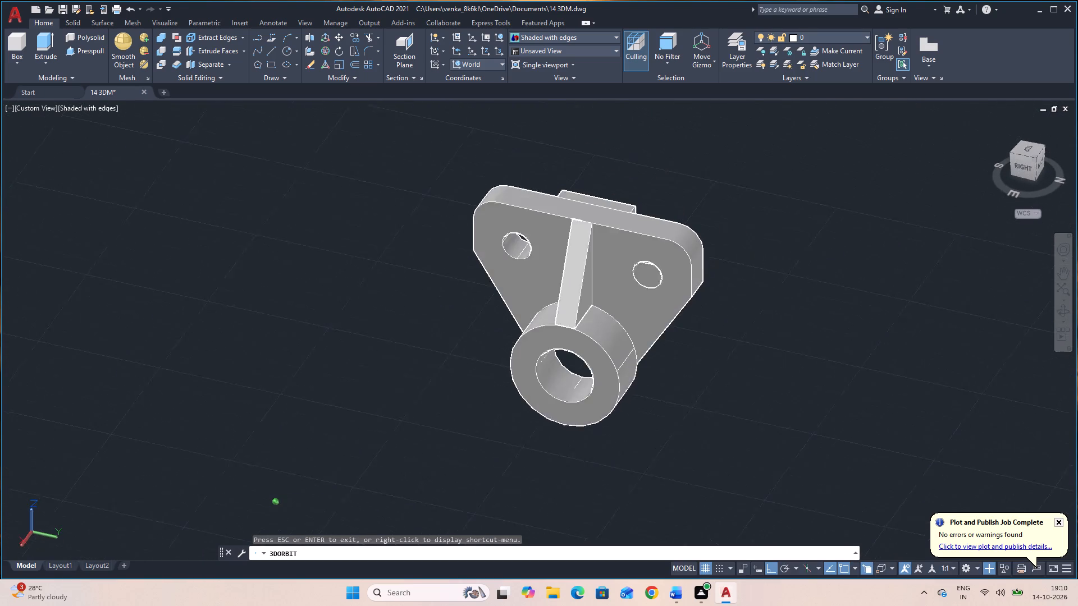
left_click_drag(740, 248, 740, 247)
left_click_drag(789, 349, 736, 351)
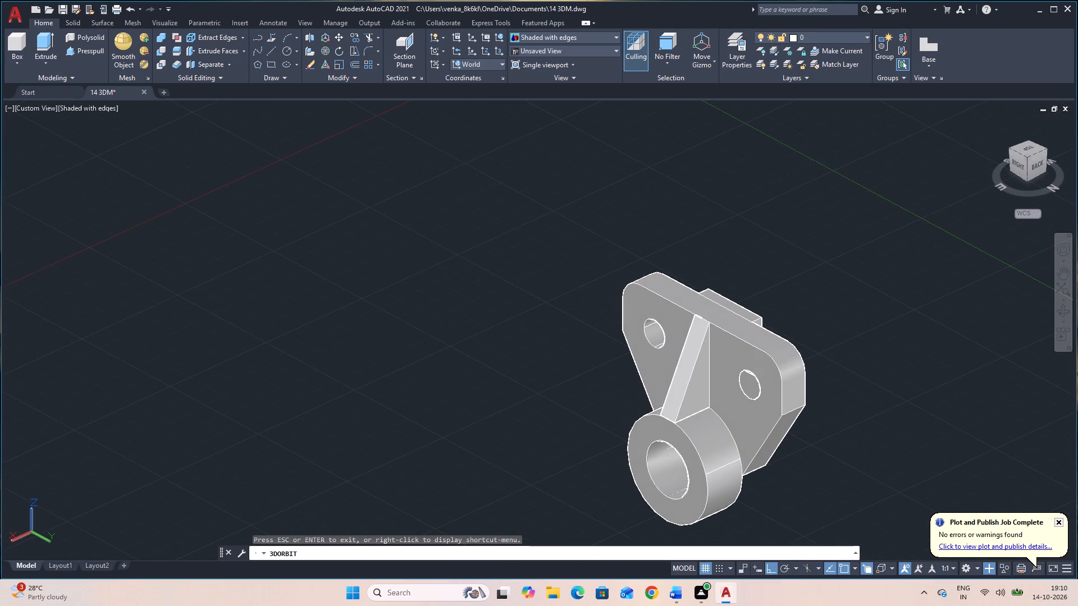
left_click_drag(872, 383, 773, 382)
middle_click_drag(776, 394, 628, 110)
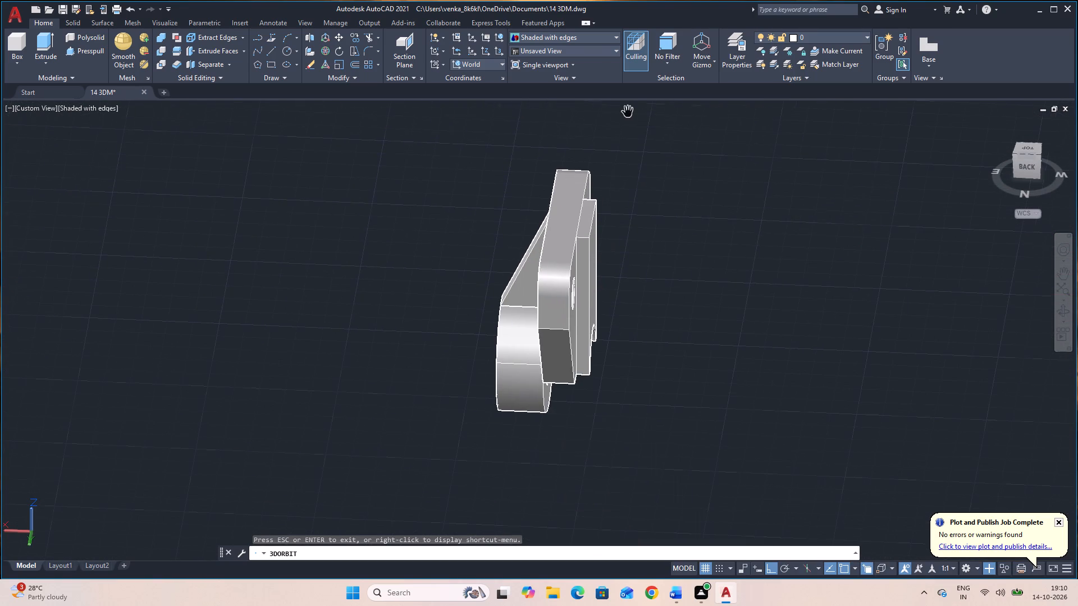
left_click_drag(741, 341, 629, 328)
left_click(629, 328)
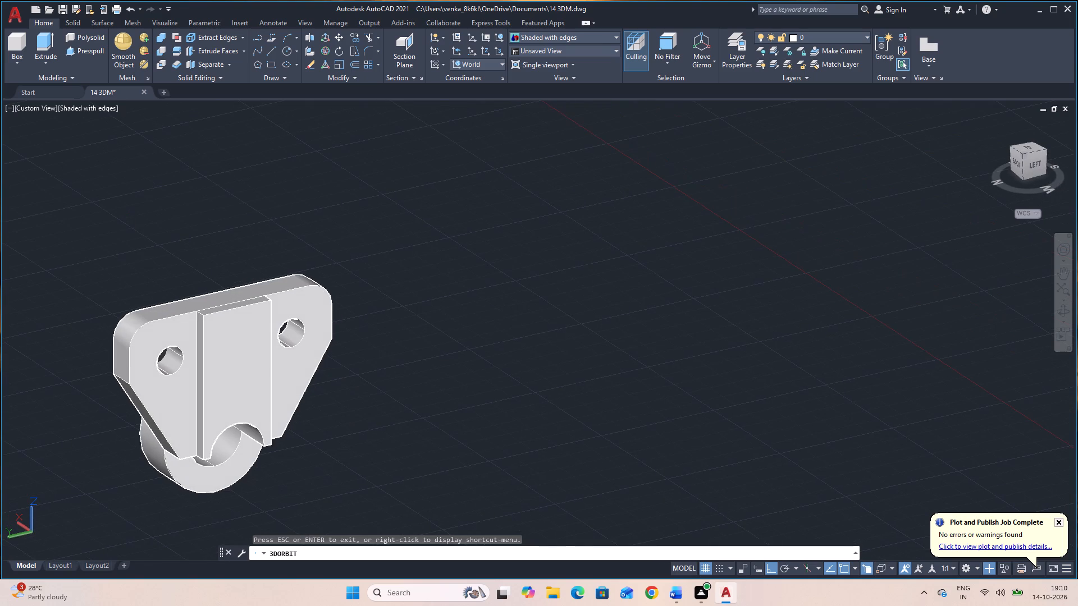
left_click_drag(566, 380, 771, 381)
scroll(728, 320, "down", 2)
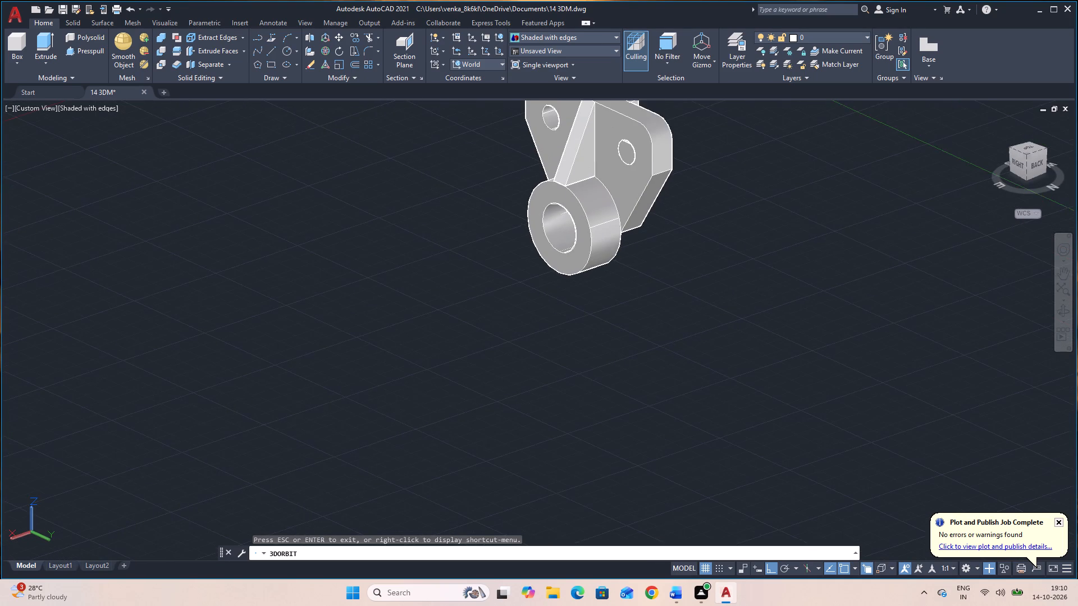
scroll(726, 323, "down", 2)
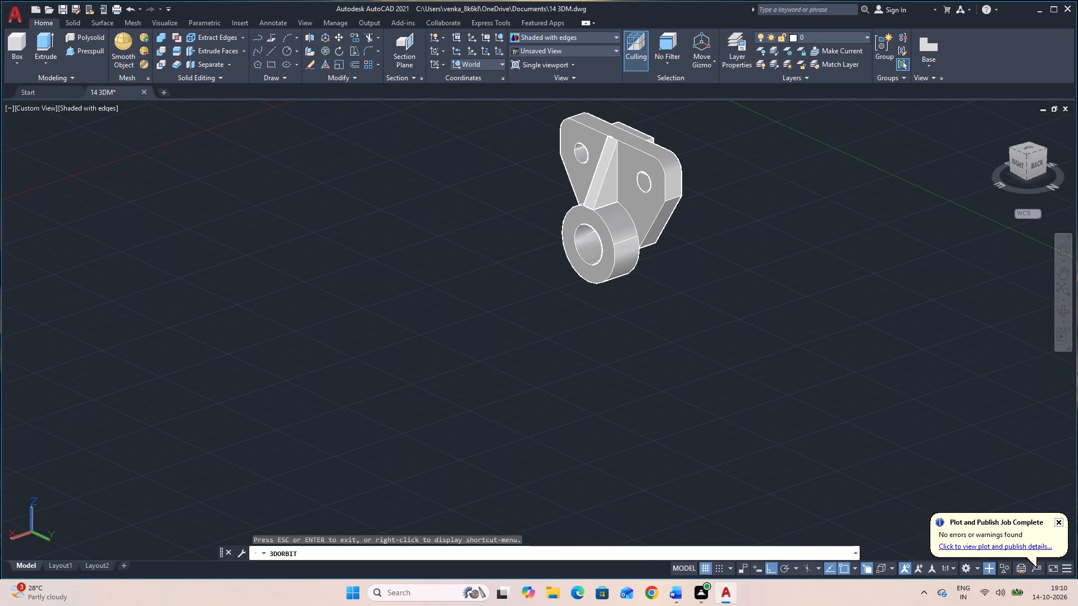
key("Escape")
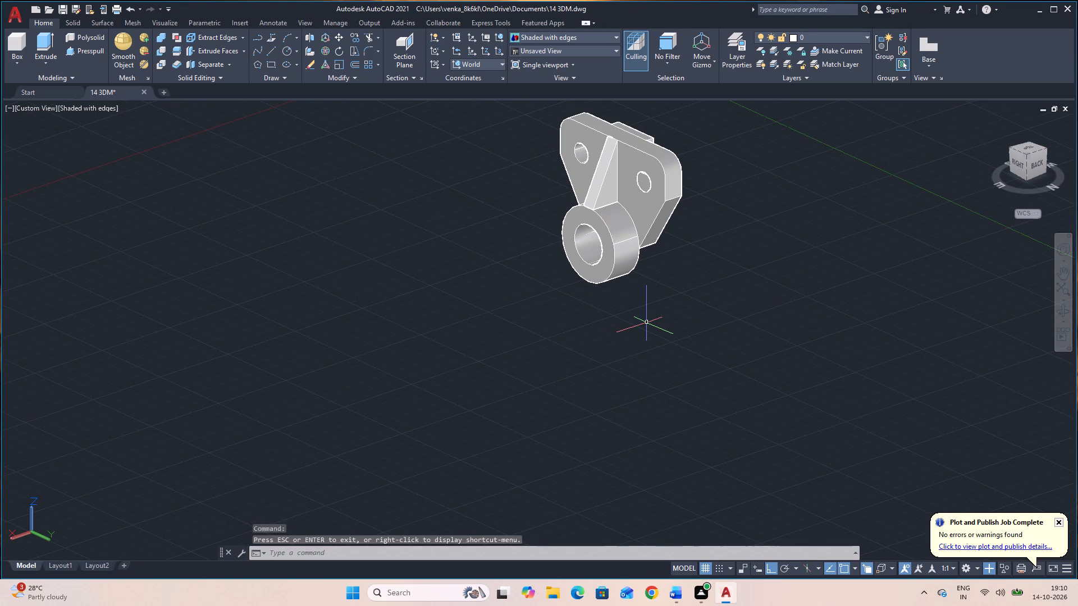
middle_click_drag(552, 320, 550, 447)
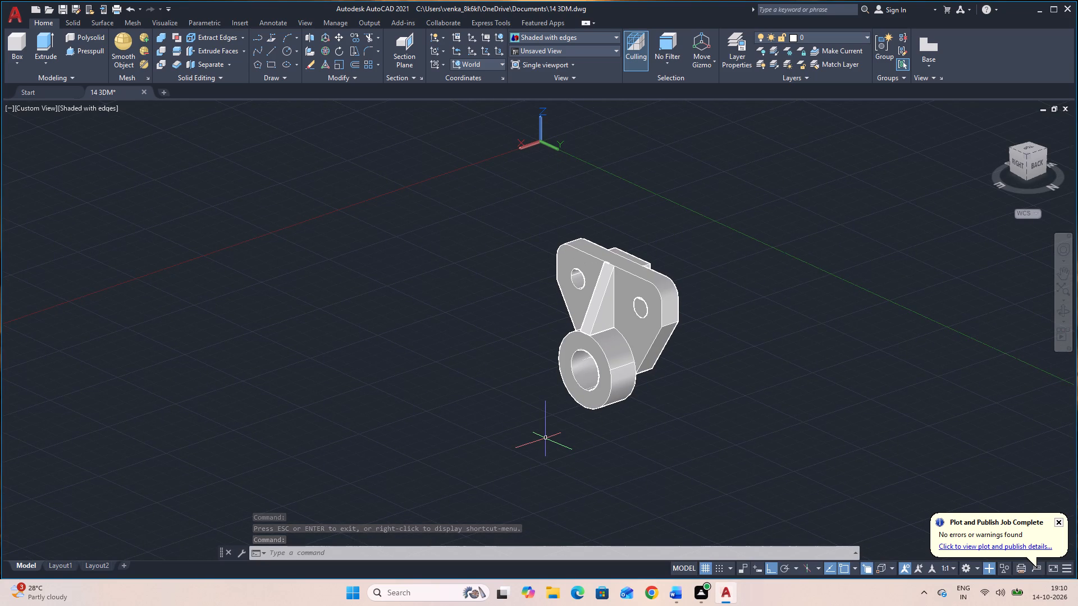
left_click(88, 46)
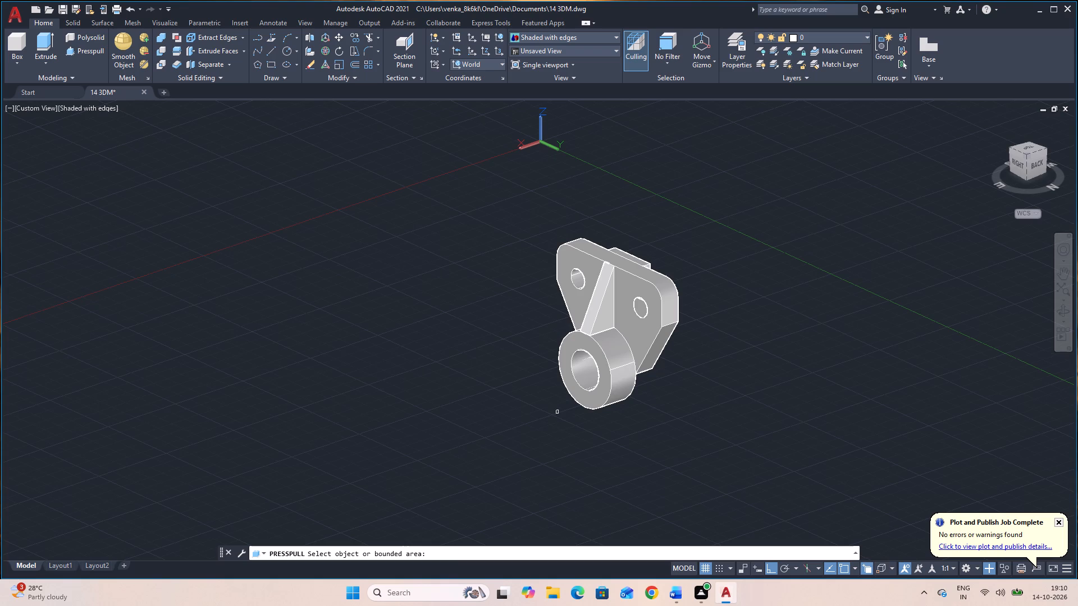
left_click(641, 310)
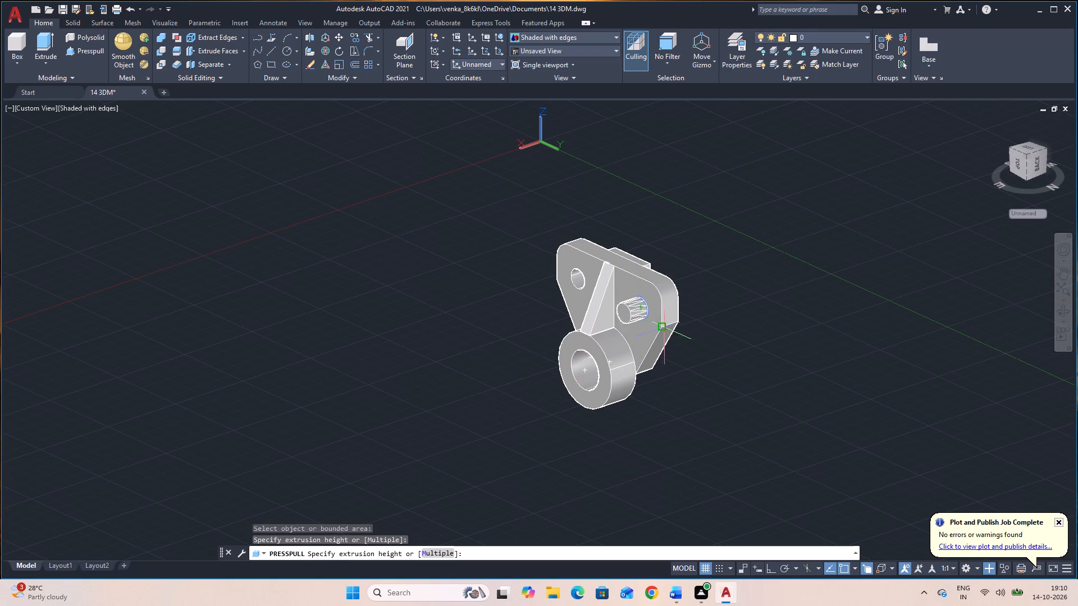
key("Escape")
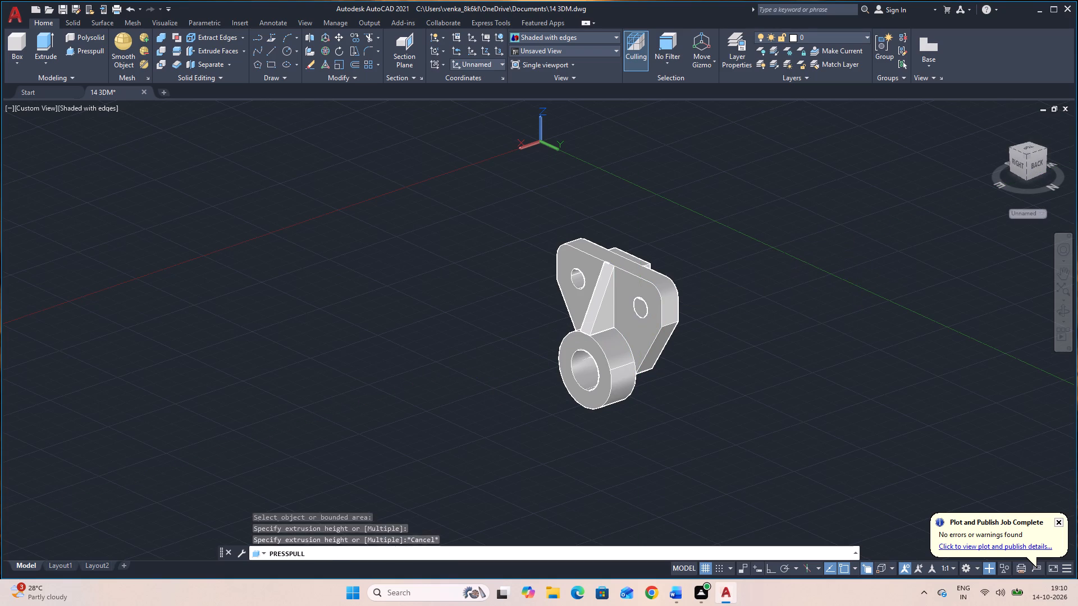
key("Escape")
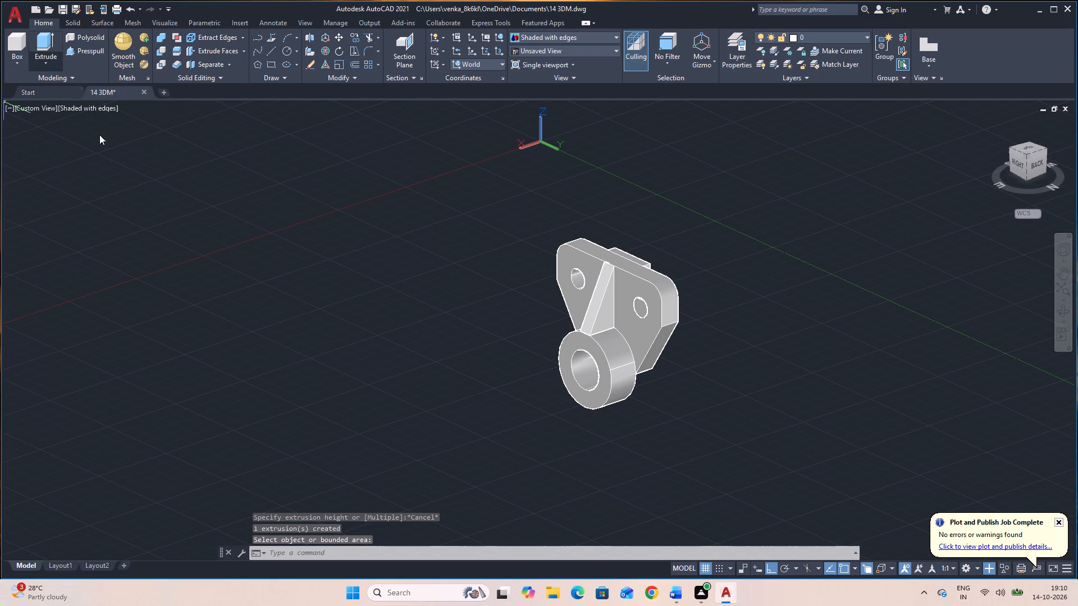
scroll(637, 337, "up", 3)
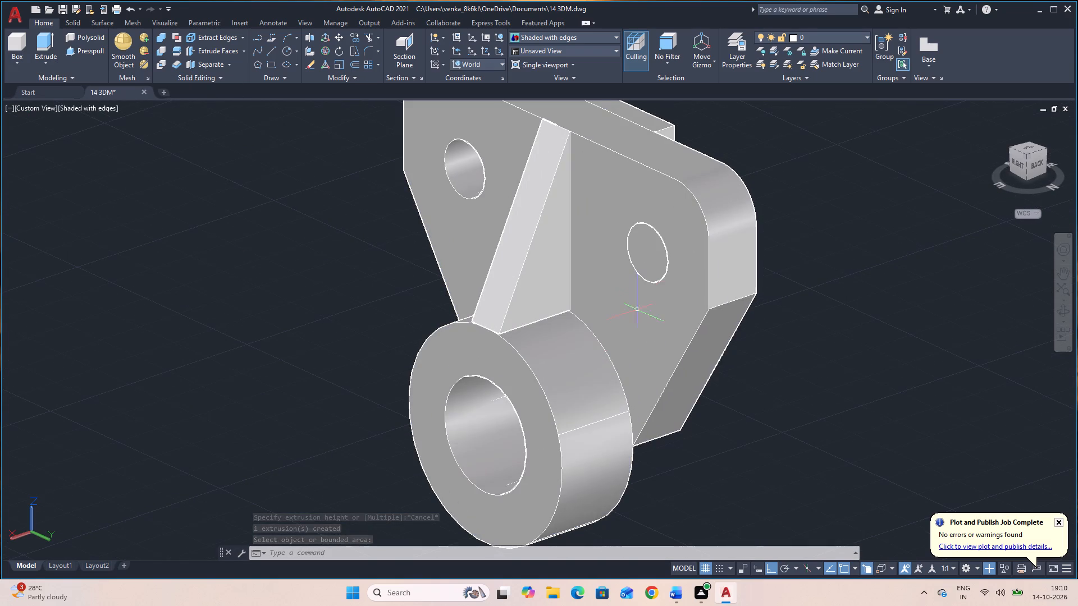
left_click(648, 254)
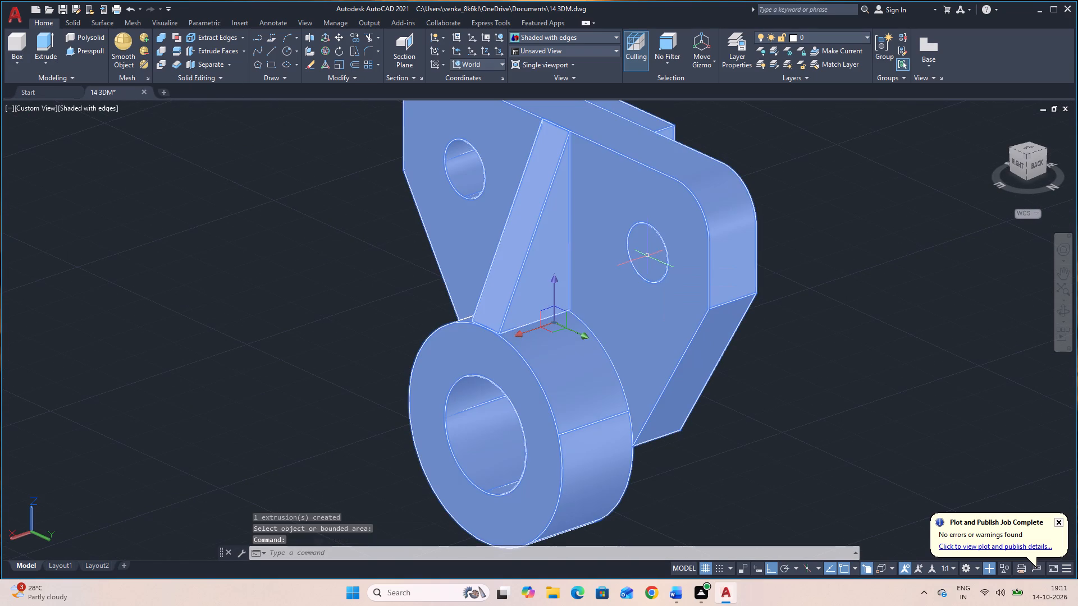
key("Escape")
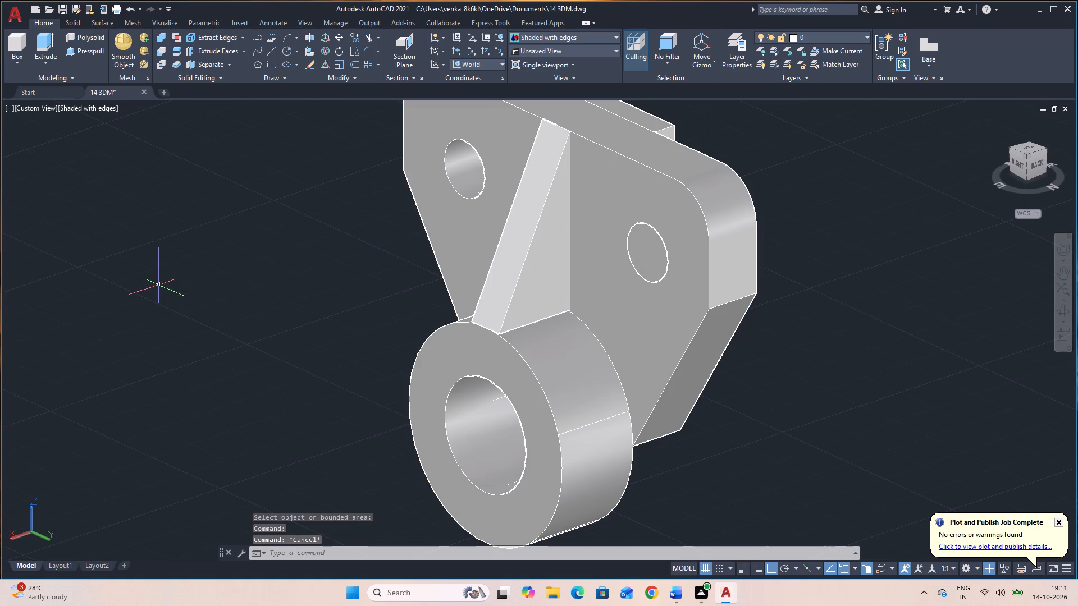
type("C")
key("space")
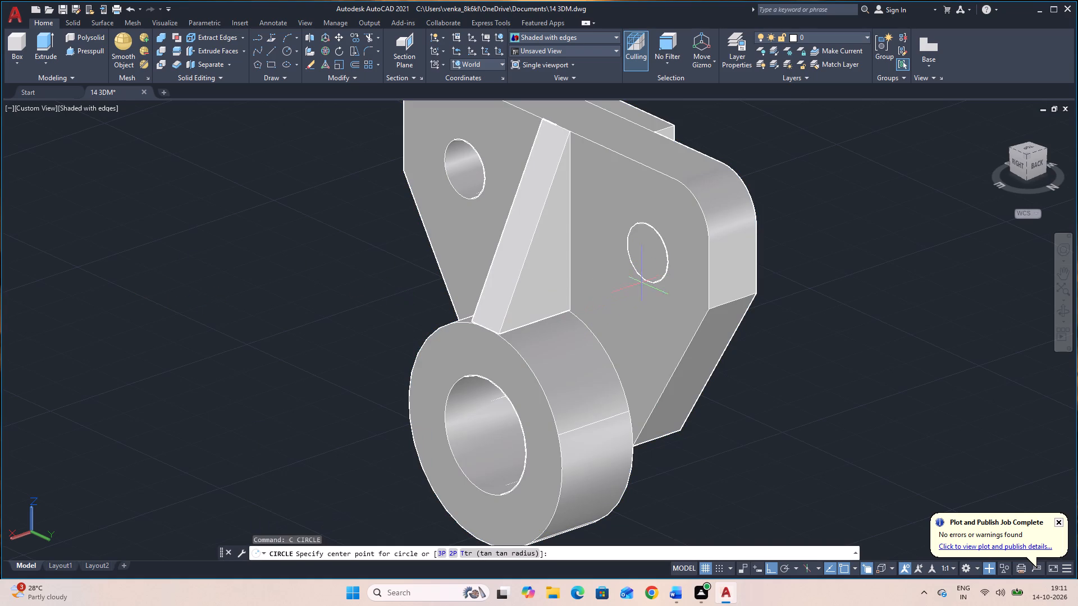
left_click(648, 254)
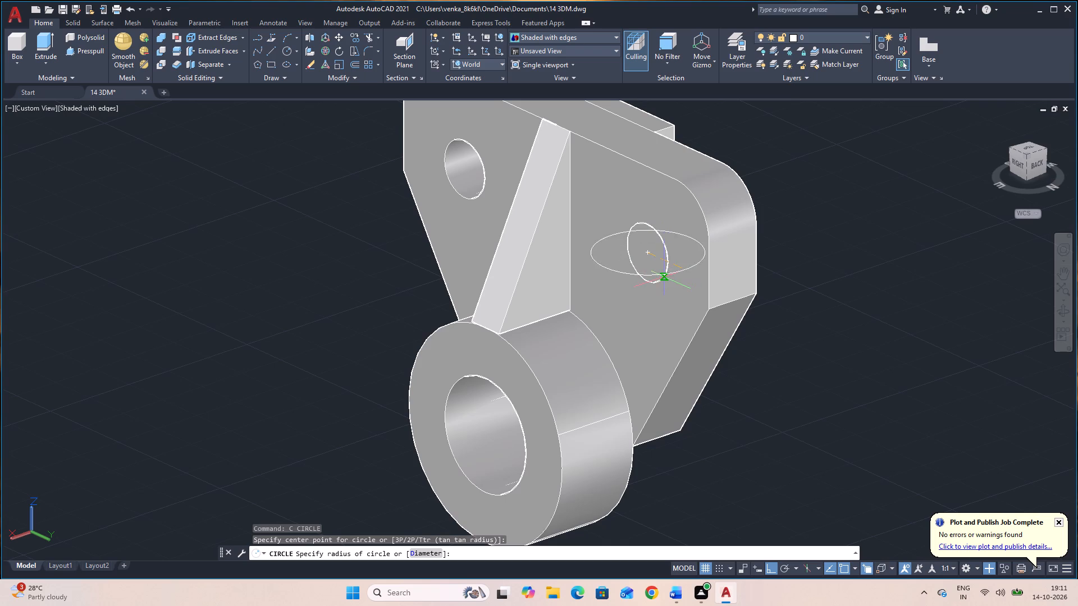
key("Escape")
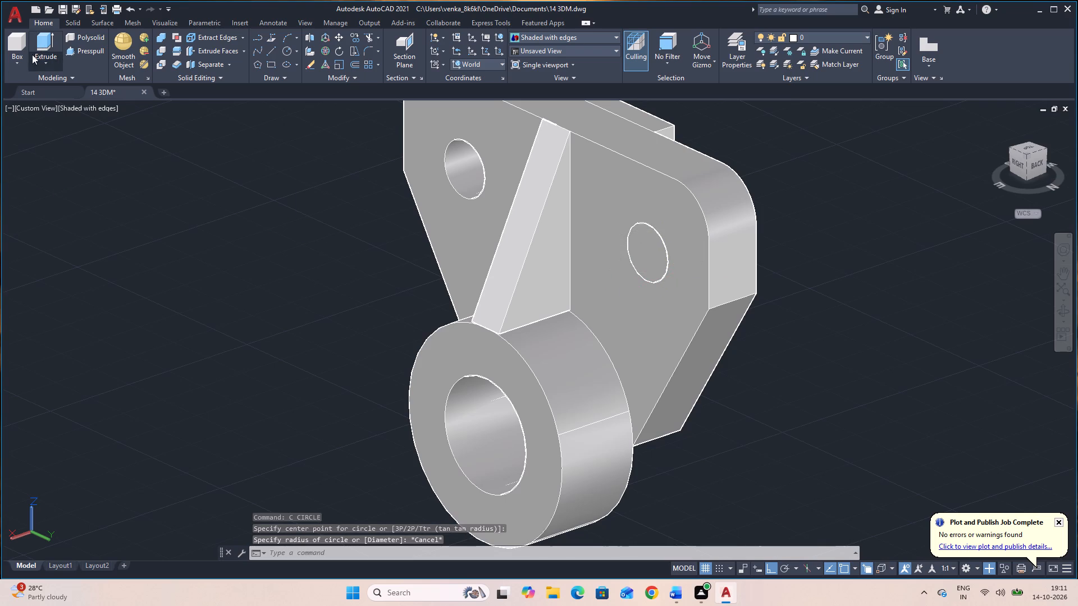
Create a cylinder of base radius 6 centred on the plate hole north of the rib, with its axis endpoint 6 into the plate.
left_click(19, 59)
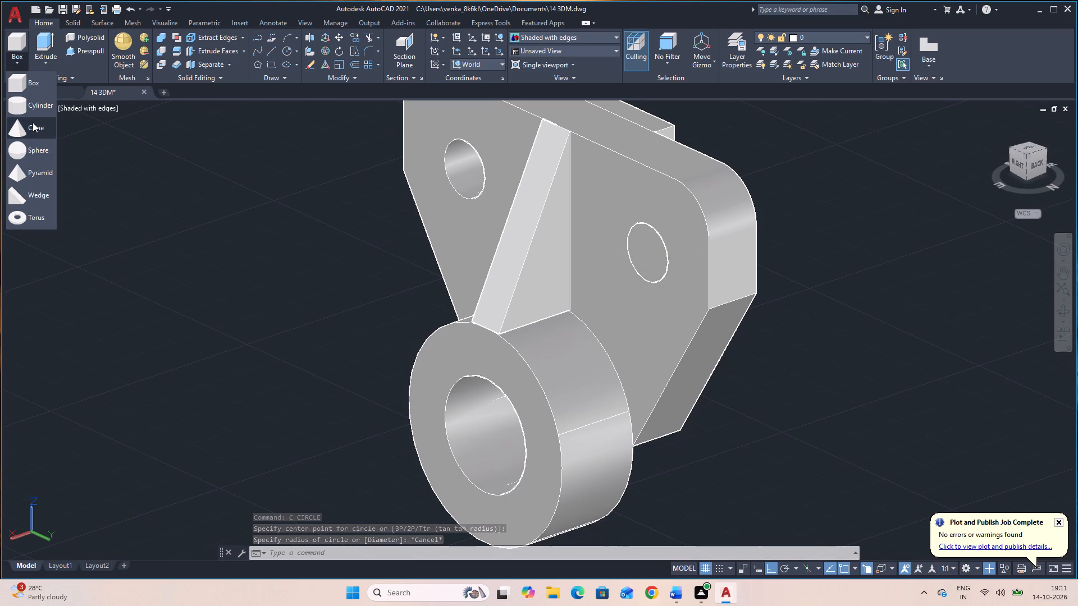
left_click(30, 106)
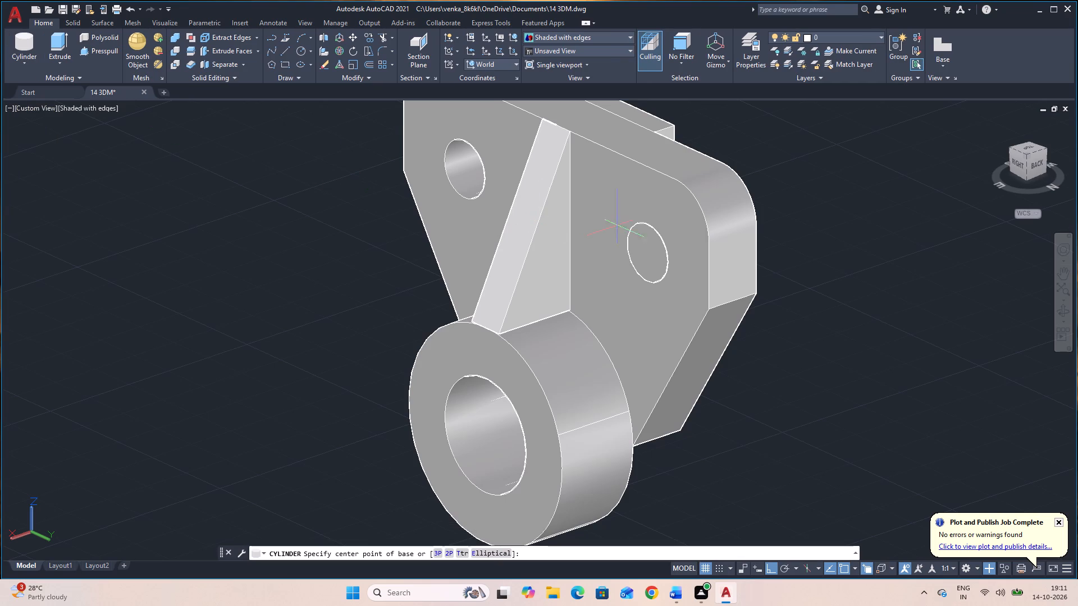
left_click(649, 254)
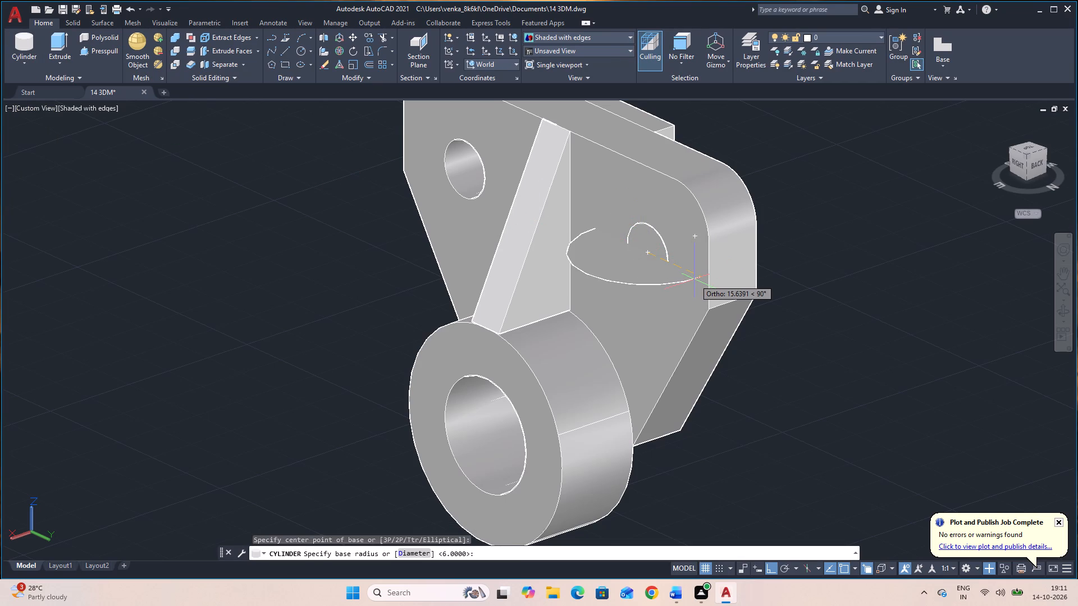
key("6")
key("Return")
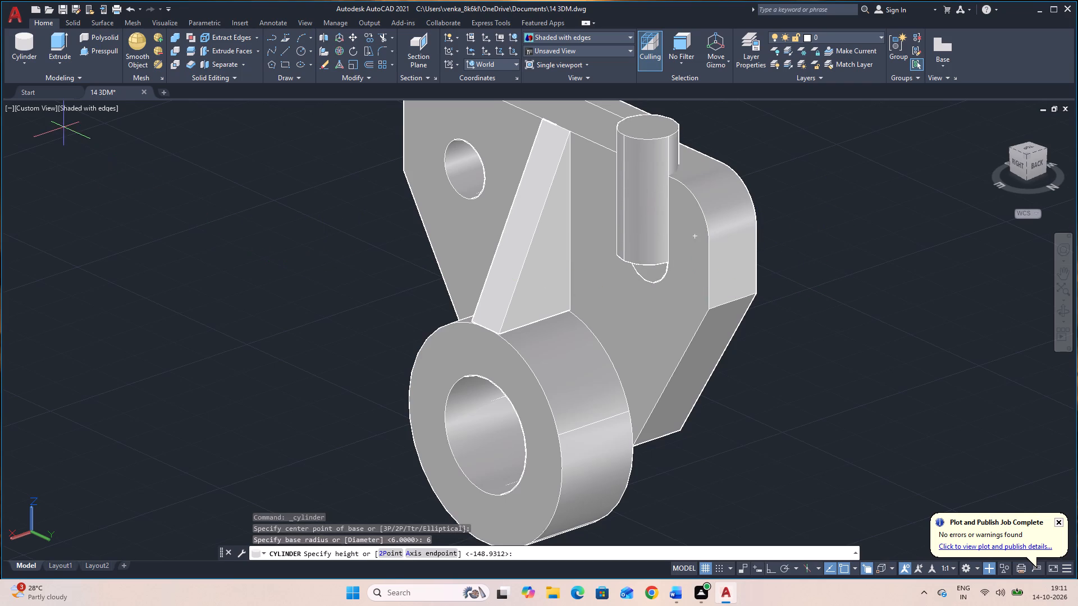
left_click(438, 554)
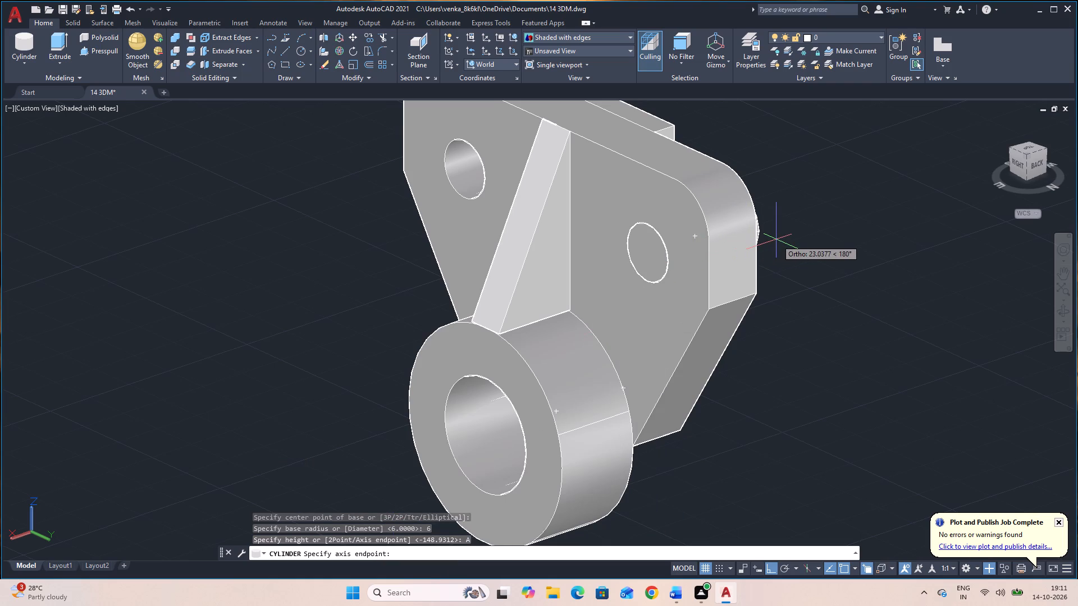
key("6")
key("Return")
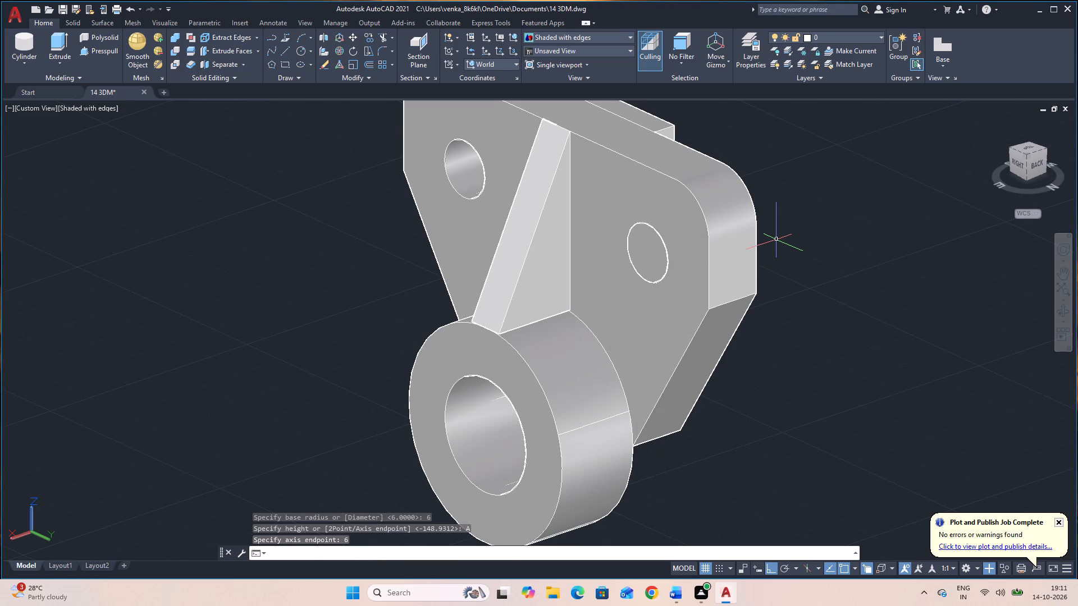
Subtract the overlapping solid at the north plate hole from the ribbed solid.
type("SU")
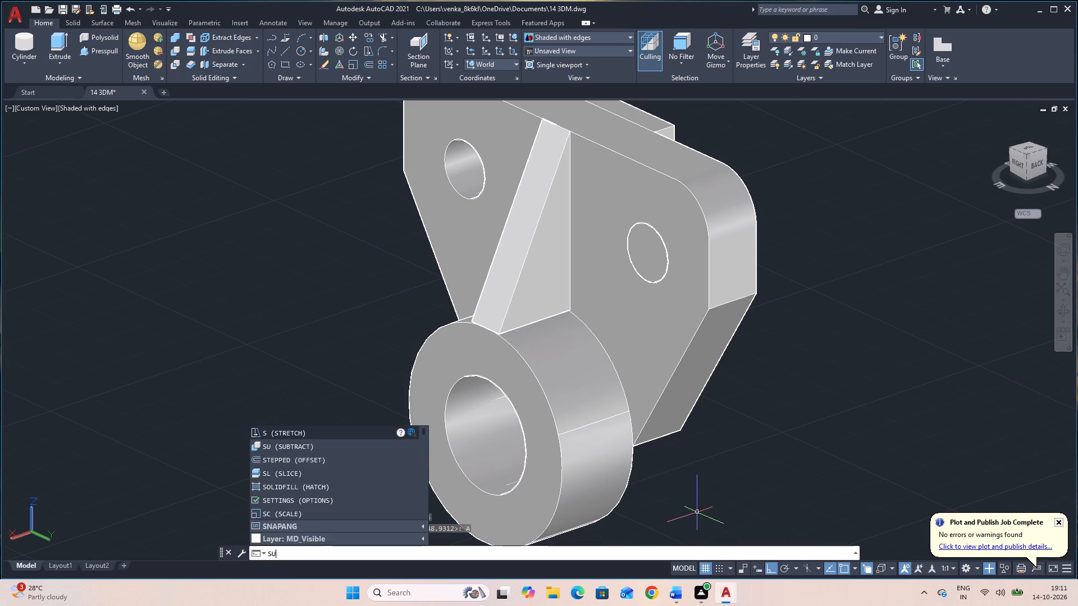
key("space")
left_click(598, 411)
key("space")
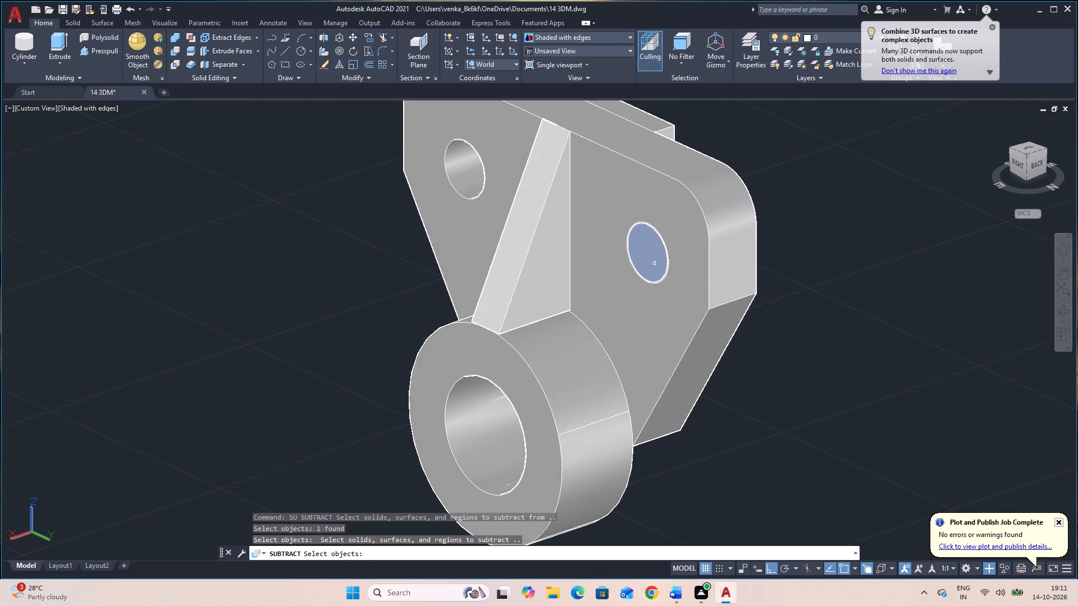
left_click(655, 260)
left_click(686, 312)
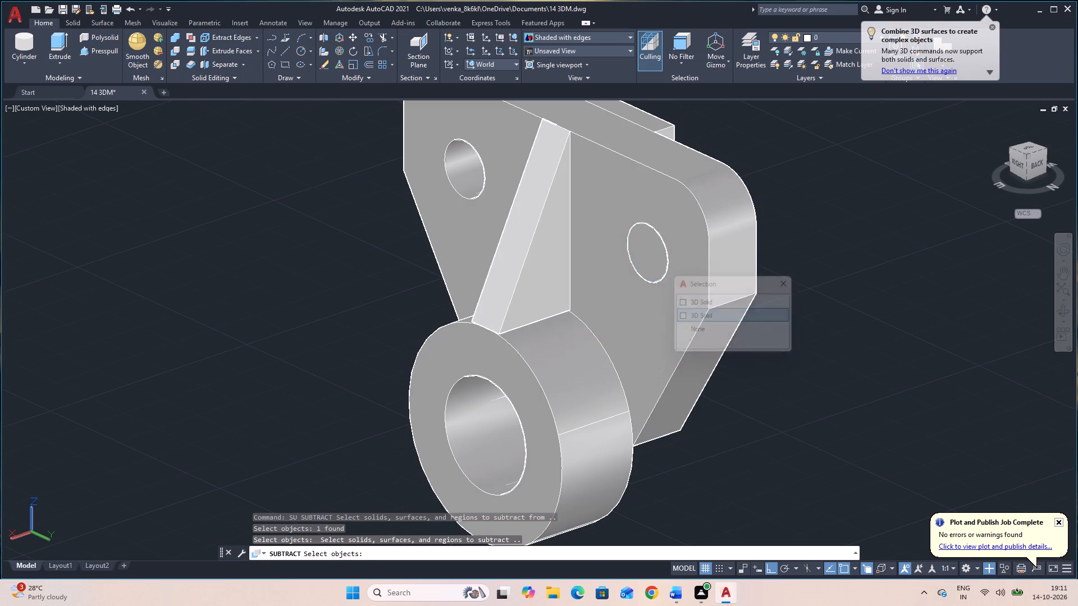
key("space")
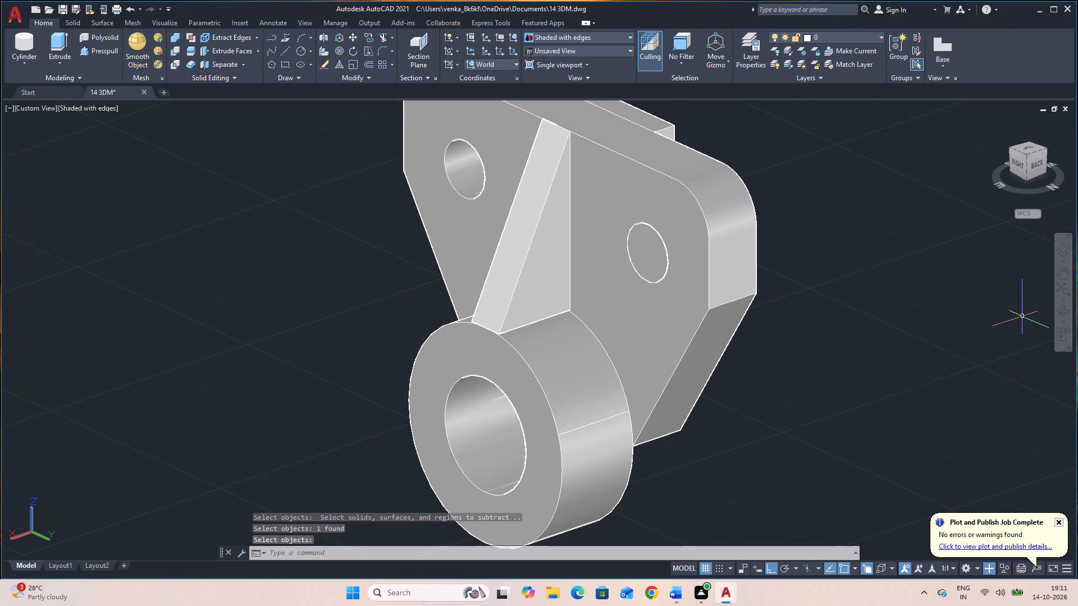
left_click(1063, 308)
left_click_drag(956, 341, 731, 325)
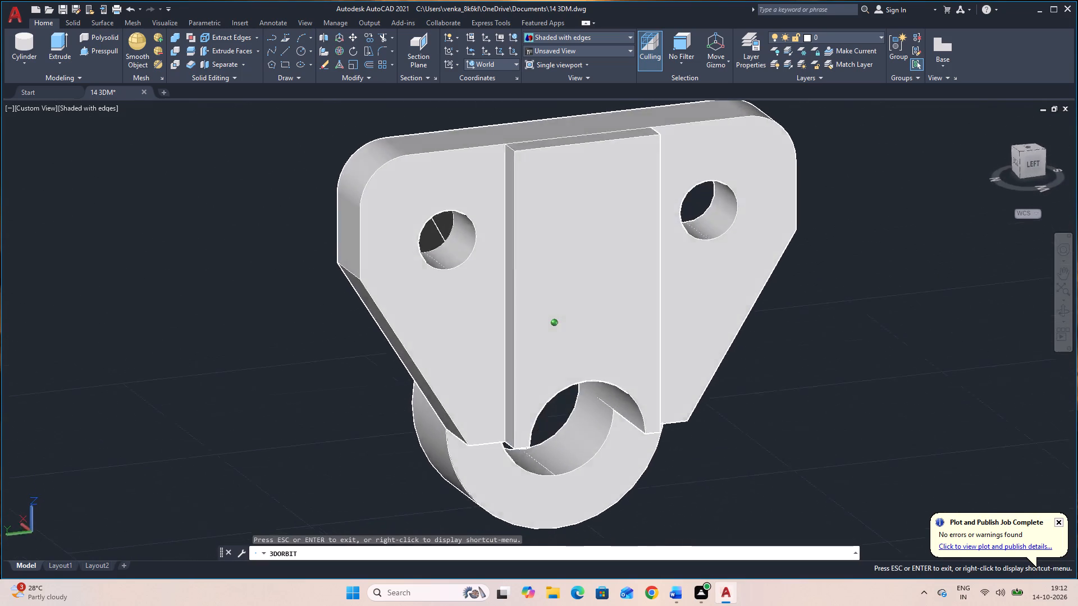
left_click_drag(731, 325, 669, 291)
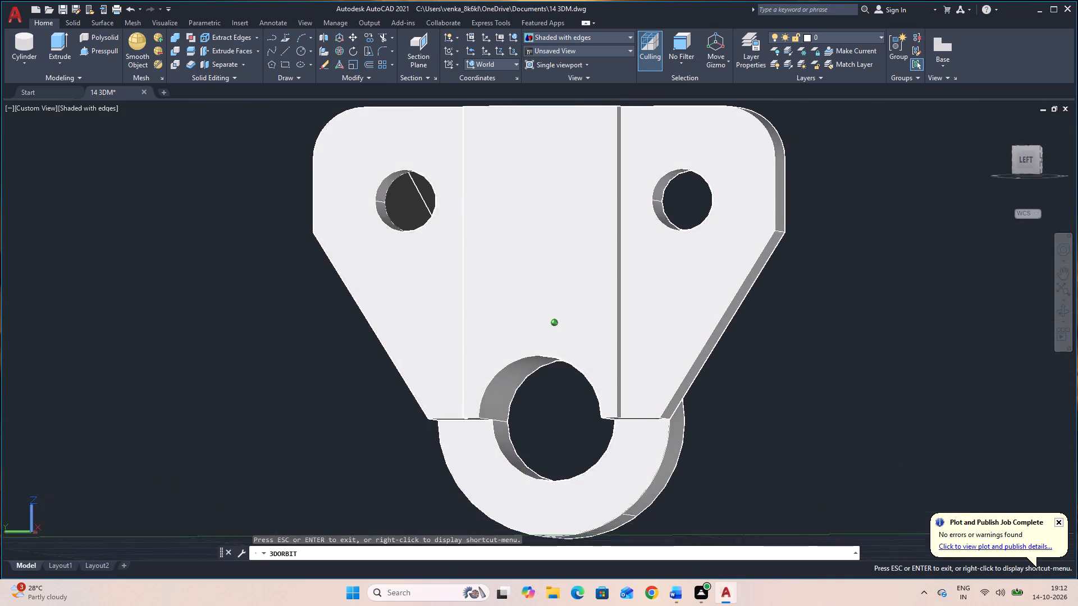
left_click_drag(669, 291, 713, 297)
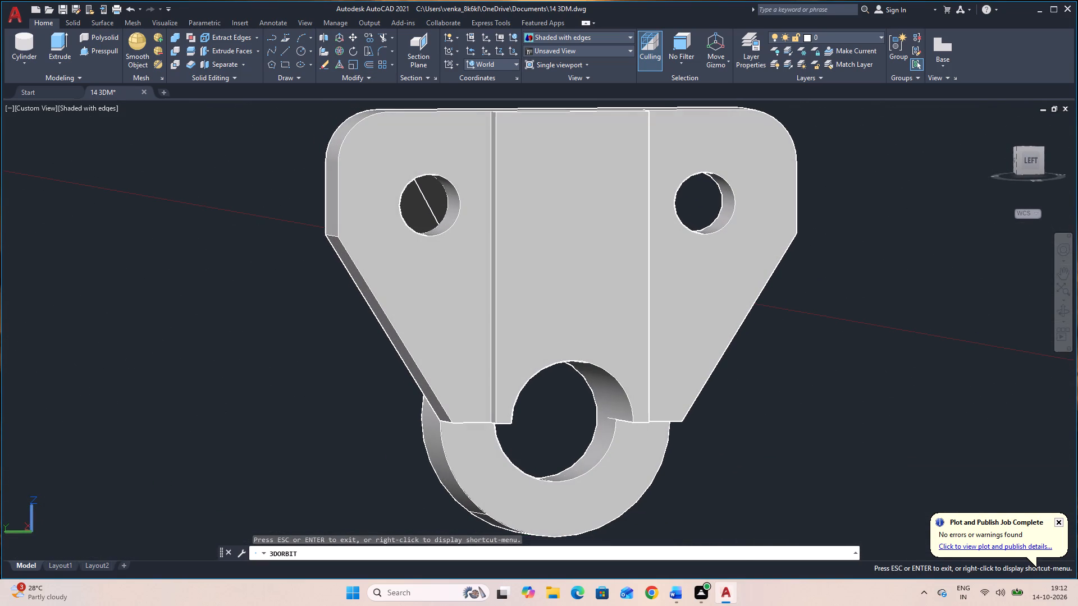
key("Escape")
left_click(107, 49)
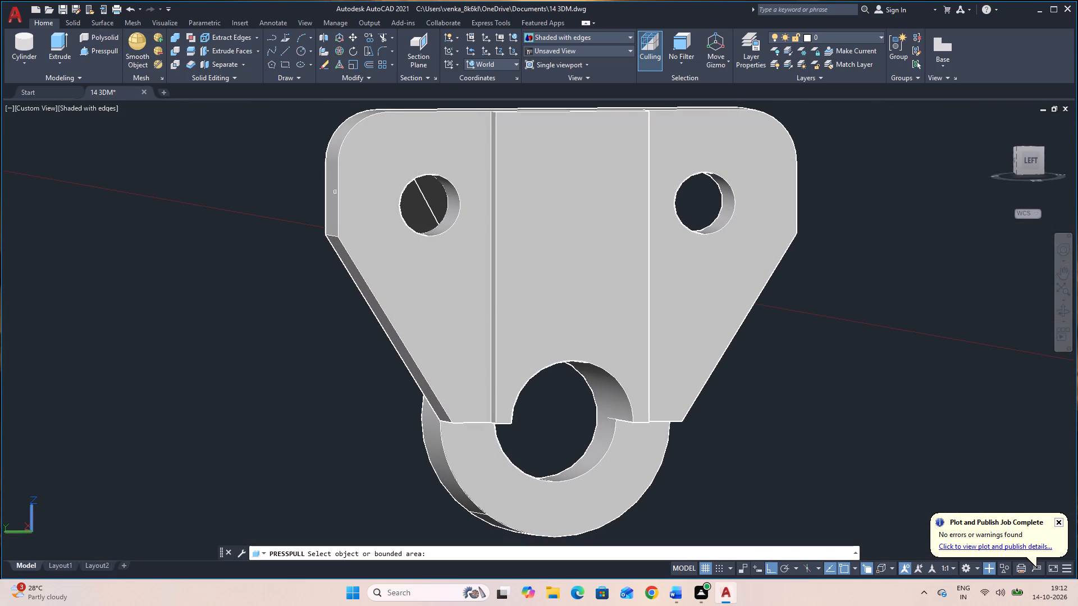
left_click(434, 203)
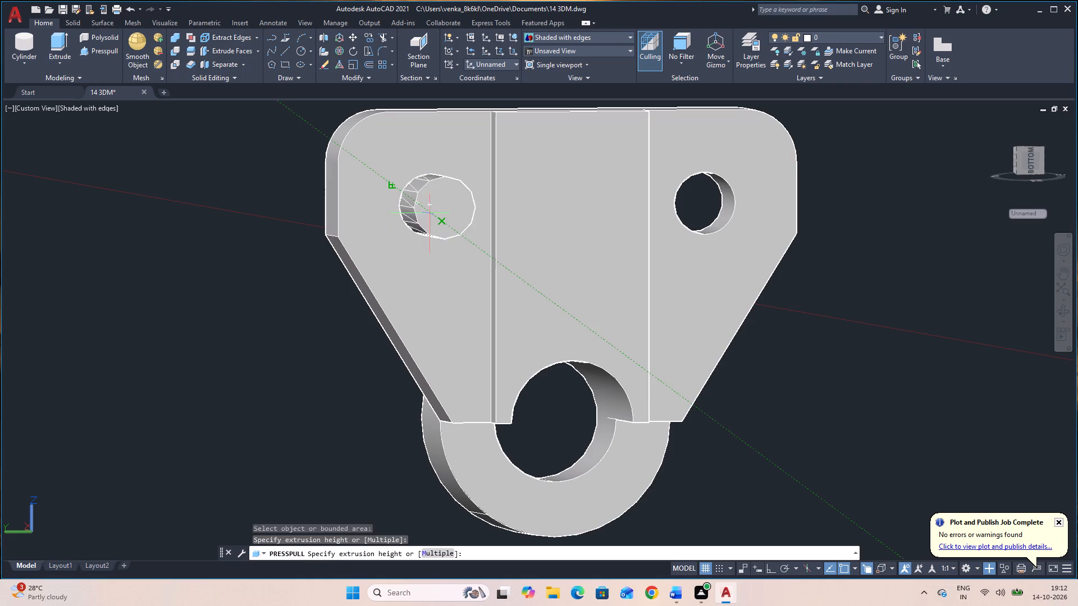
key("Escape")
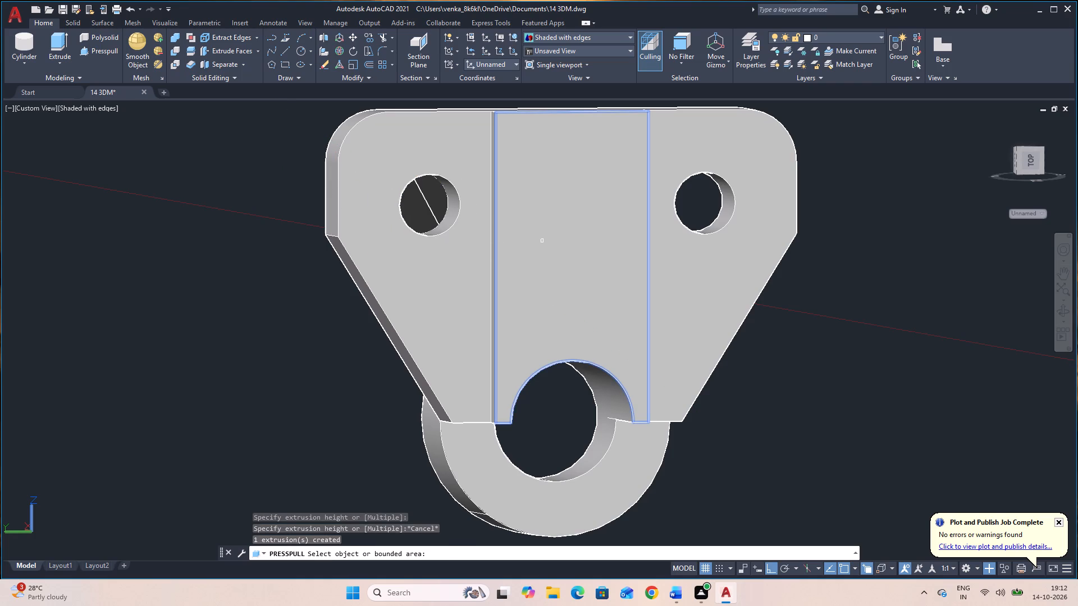
Orbit around the shaded solid to examine the plate holes from the ribbed side.
left_click(1059, 308)
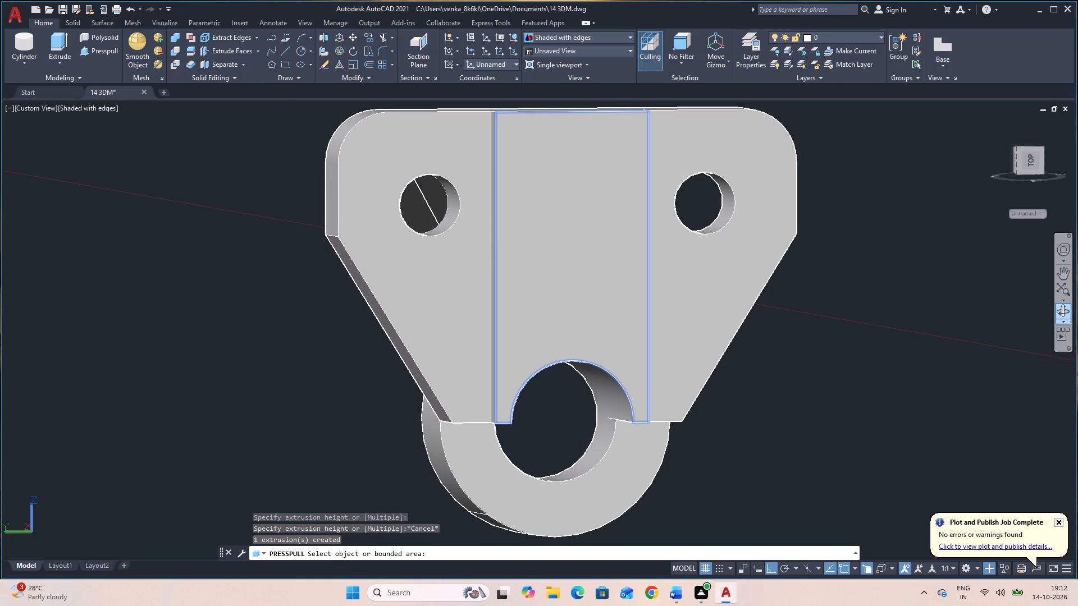
left_click_drag(778, 346, 984, 363)
left_click_drag(753, 388, 821, 449)
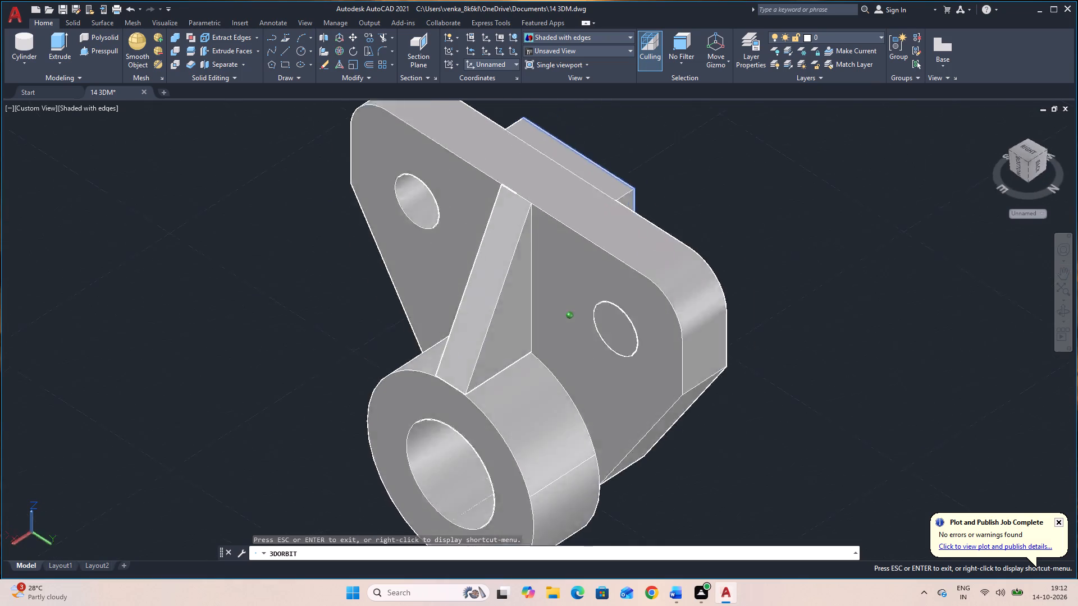
left_click_drag(821, 449, 855, 416)
scroll(640, 196, "down", 1)
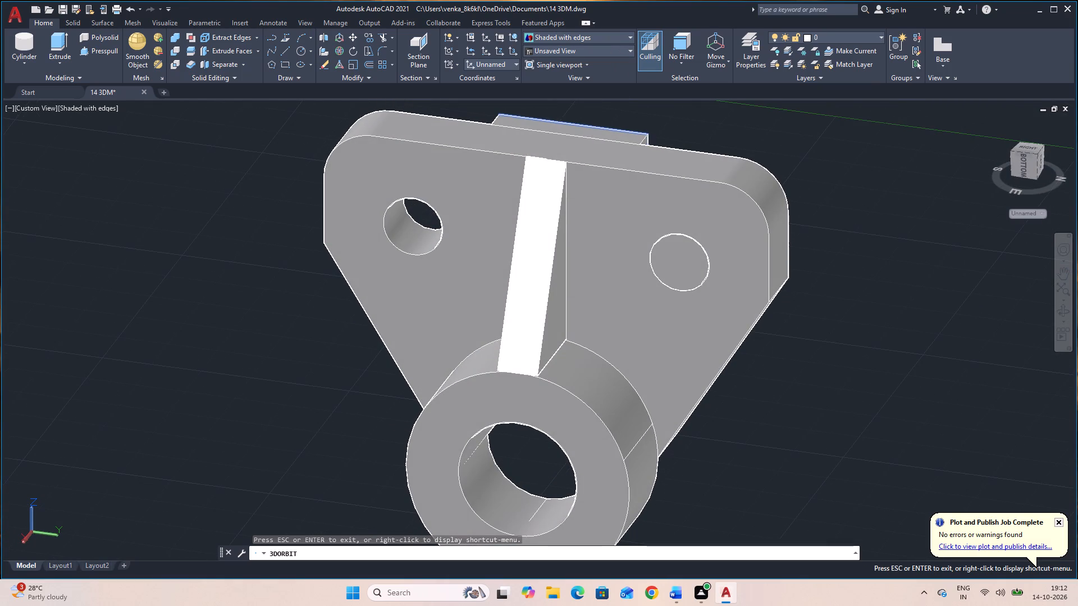
scroll(638, 198, "down", 1)
scroll(595, 260, "down", 2)
key("Escape")
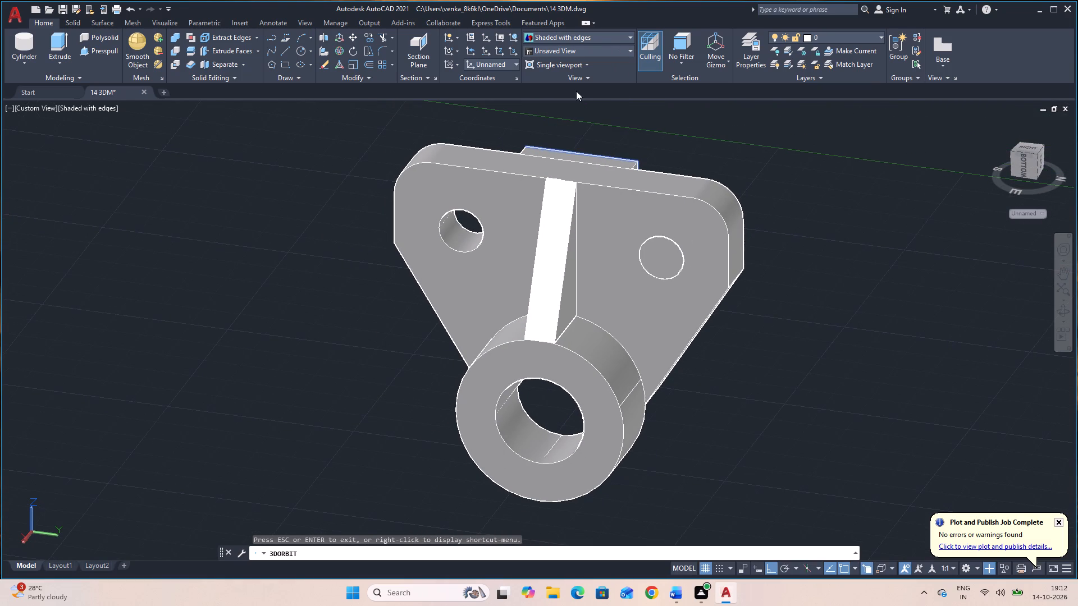
Switch the model to the 2D Wireframe style and orbit around it to examine how the two plate holes run through.
left_click(596, 35)
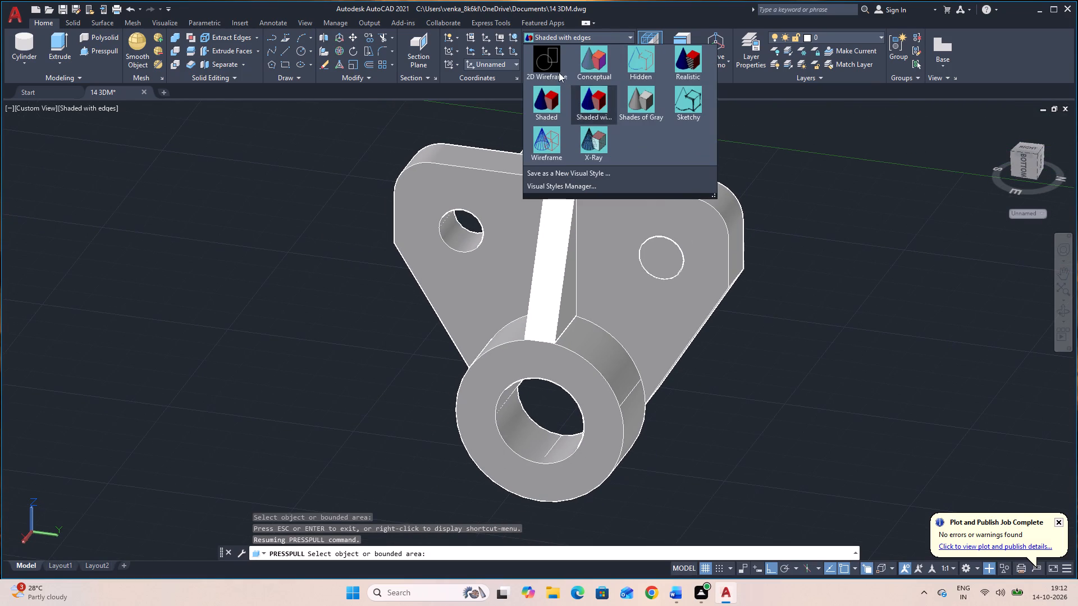
left_click(550, 66)
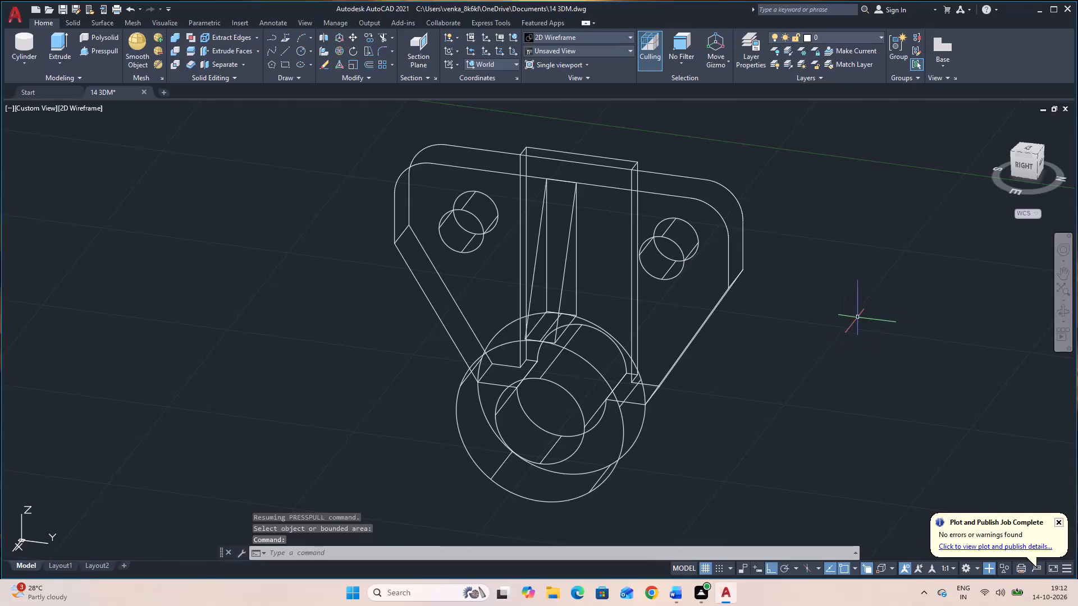
left_click(1058, 309)
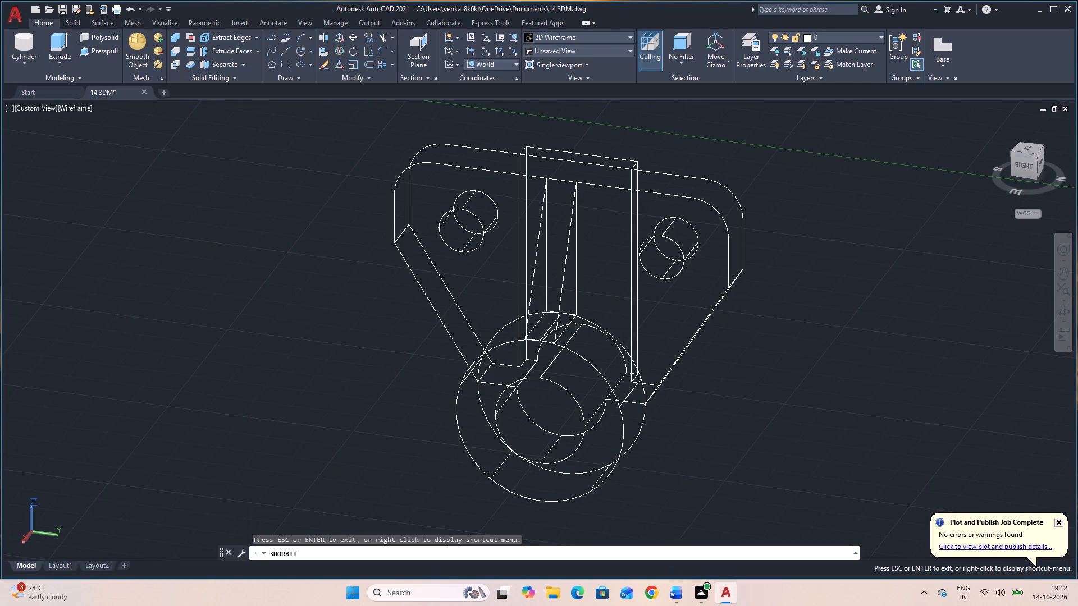
left_click_drag(804, 365, 683, 352)
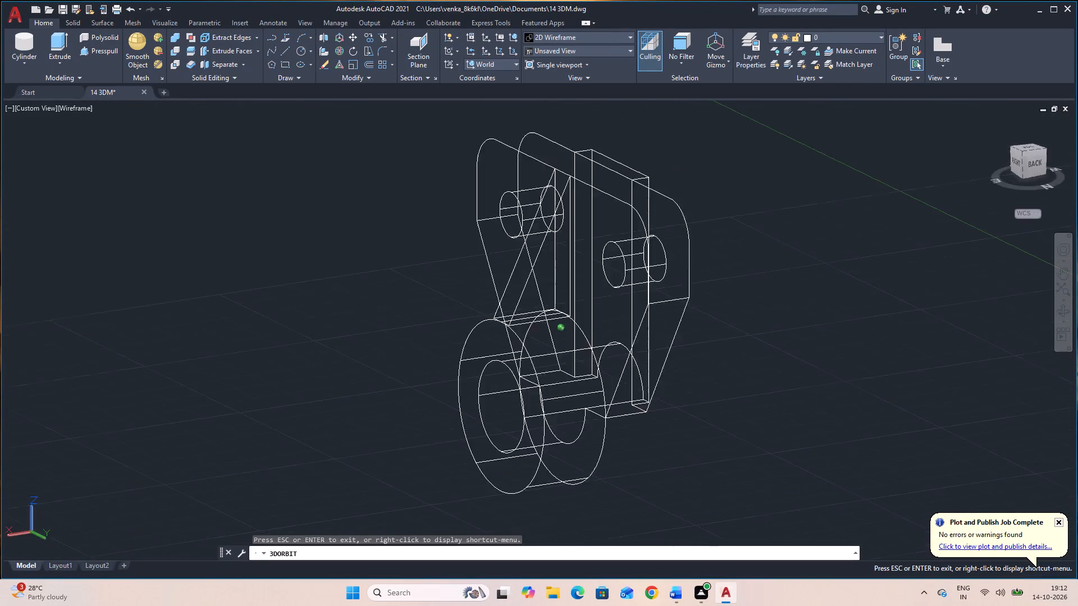
left_click_drag(683, 352, 688, 430)
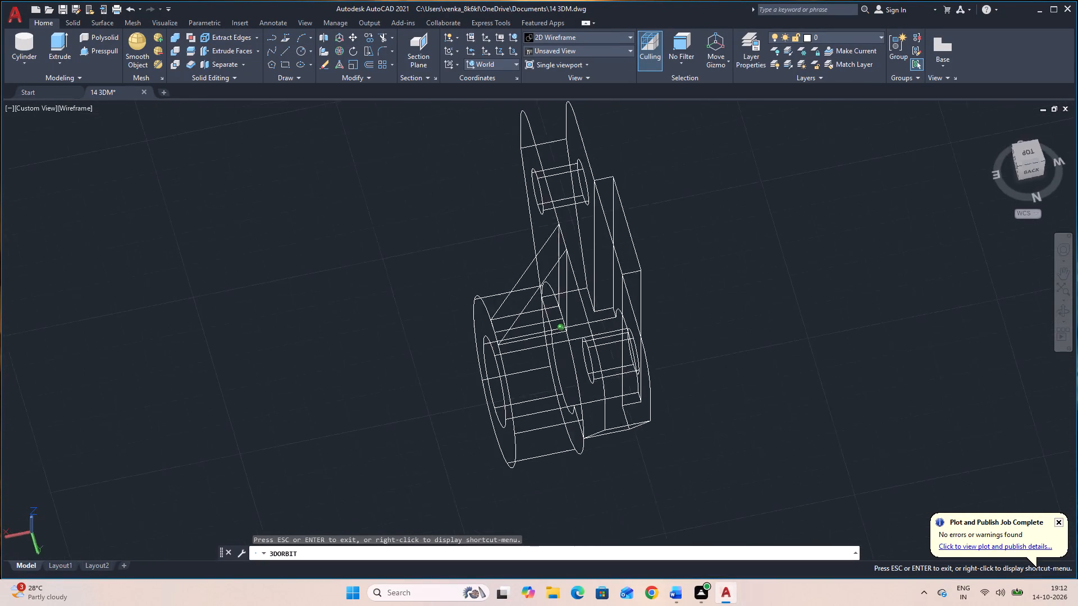
left_click_drag(688, 430, 864, 382)
left_click_drag(851, 397, 855, 367)
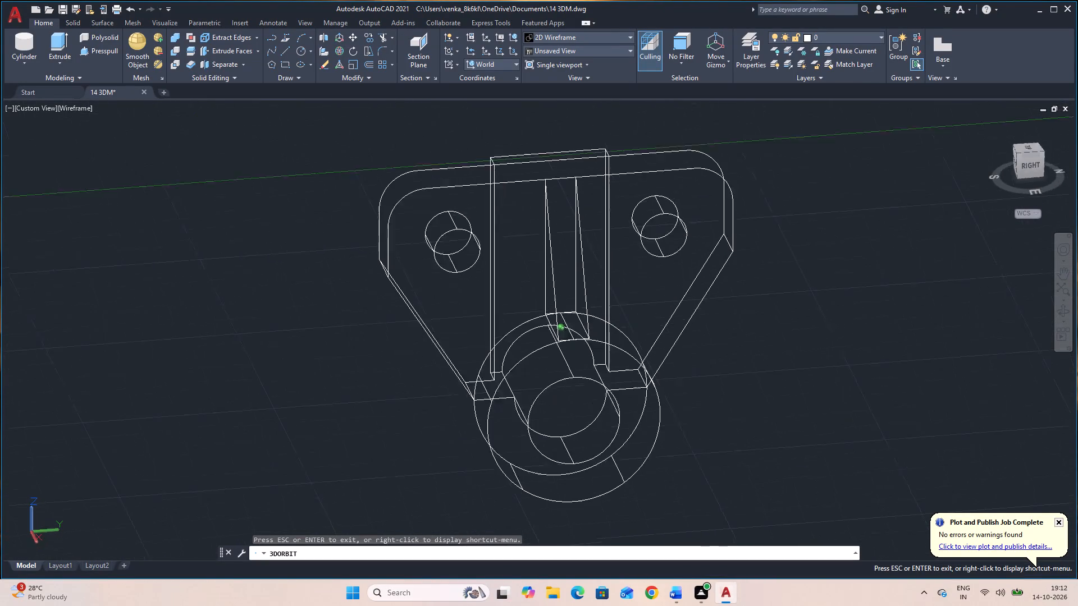
left_click_drag(855, 367, 902, 357)
left_click_drag(783, 438, 920, 423)
left_click_drag(804, 461, 861, 460)
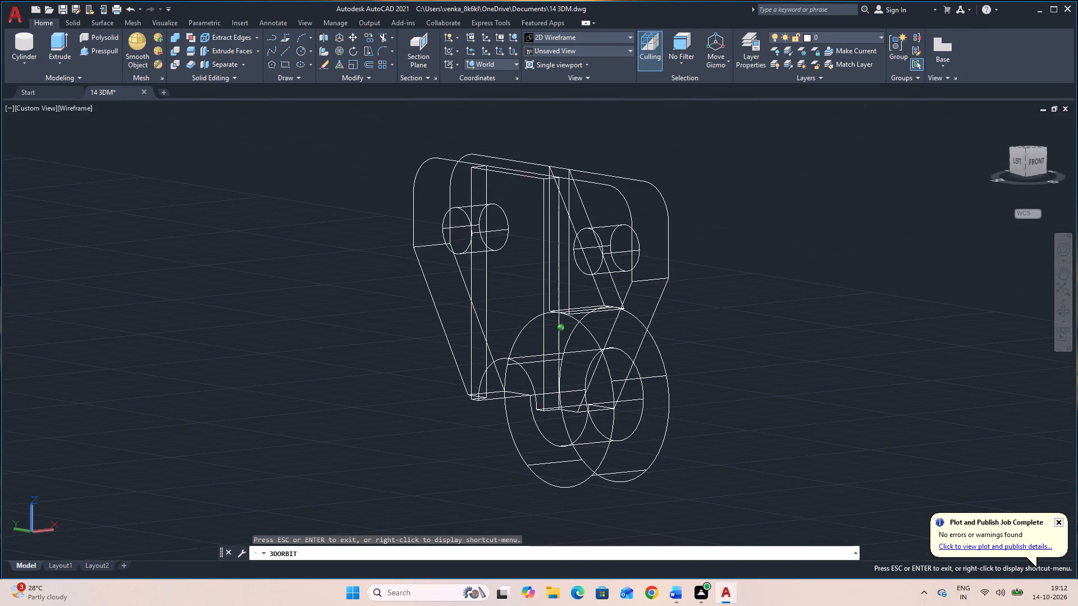
left_click_drag(861, 460, 683, 489)
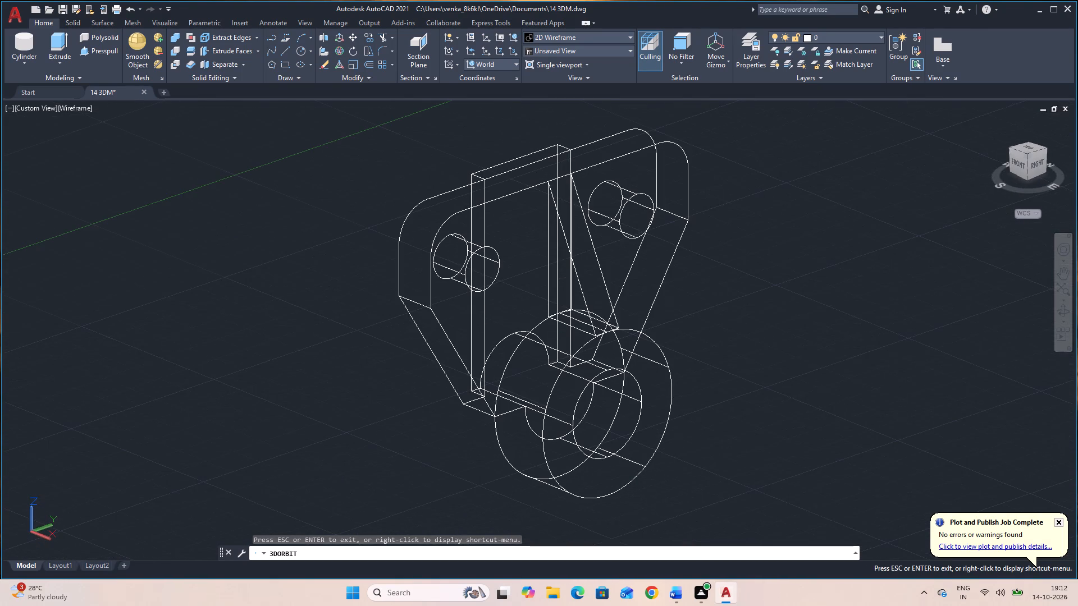
Compare the plate holes in the Shaded with edges and 2D Wireframe styles, finishing in Shaded with edges.
left_click(607, 40)
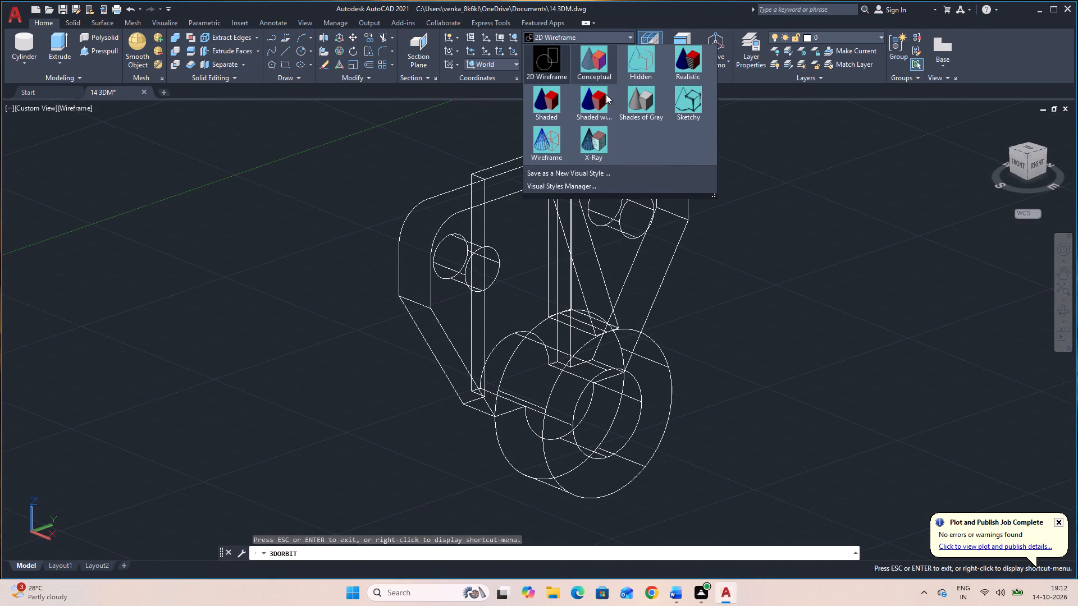
left_click(597, 100)
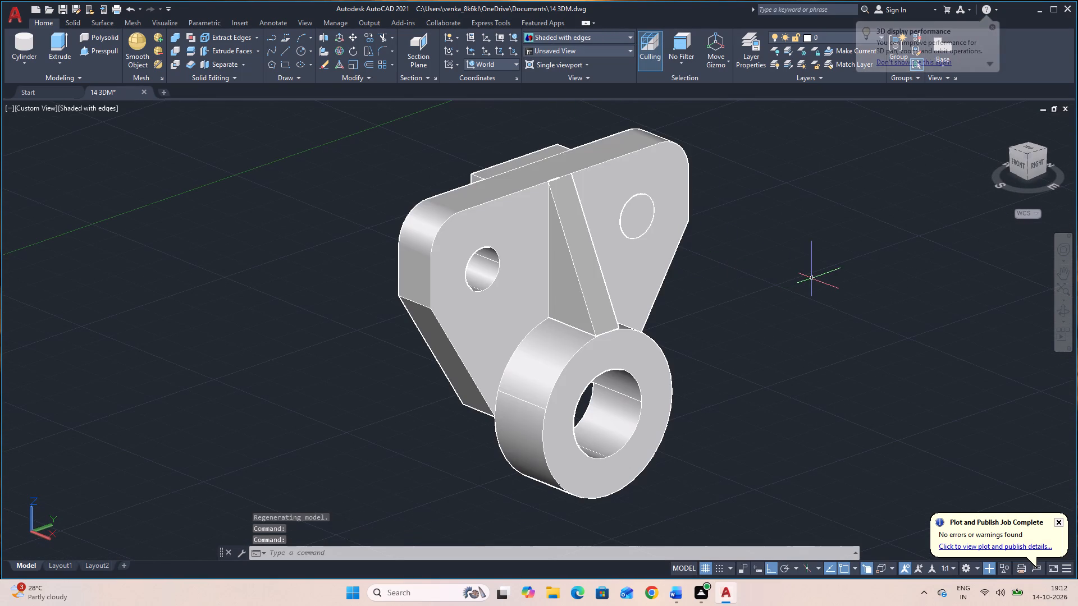
left_click(564, 30)
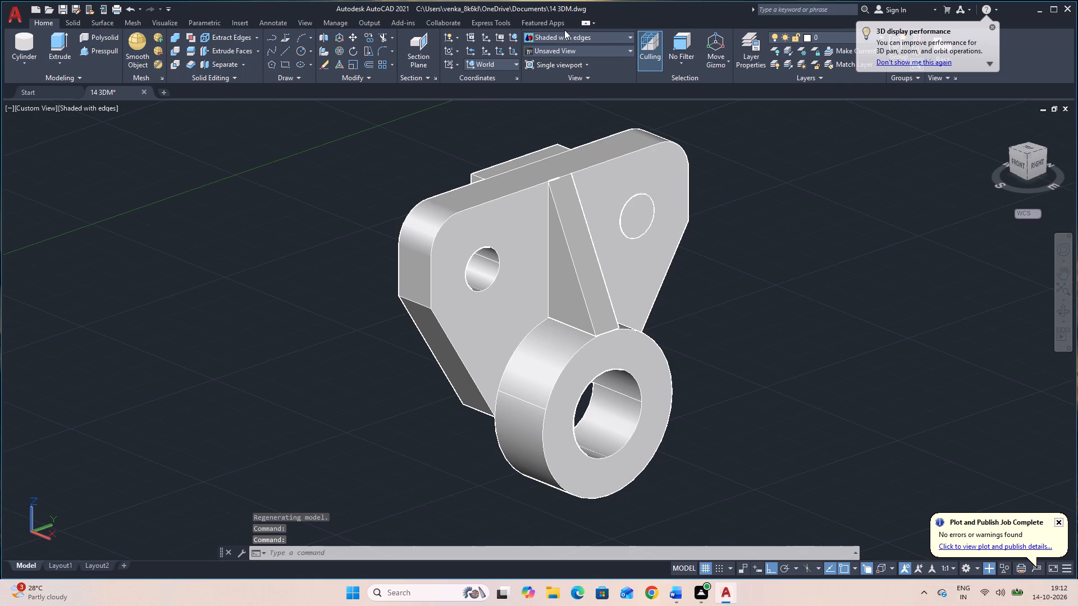
left_click(561, 33)
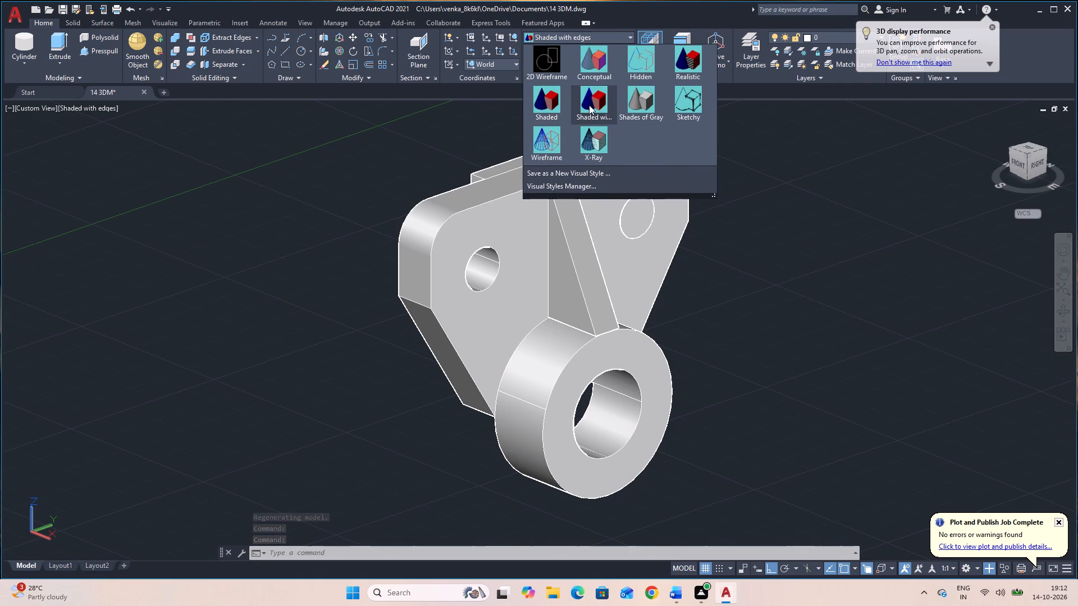
left_click(589, 105)
left_click(581, 40)
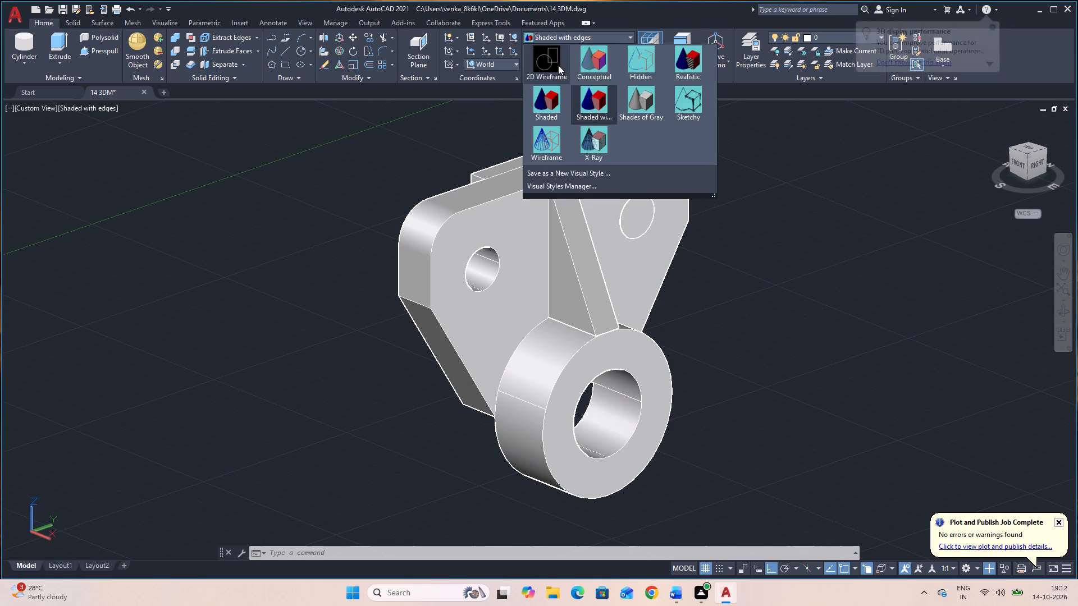
left_click(555, 65)
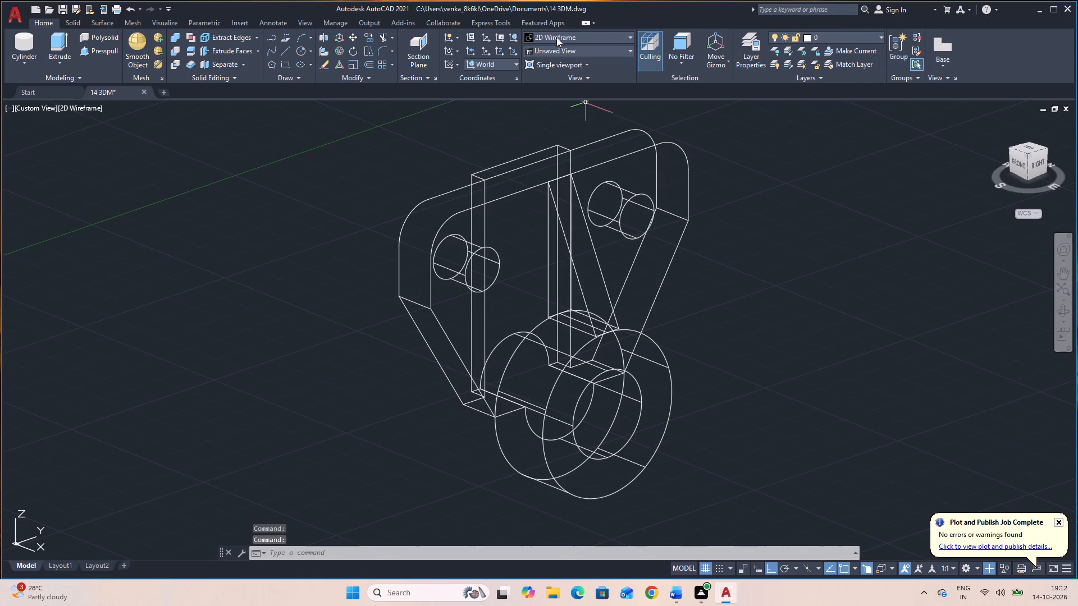
left_click(559, 33)
left_click(592, 94)
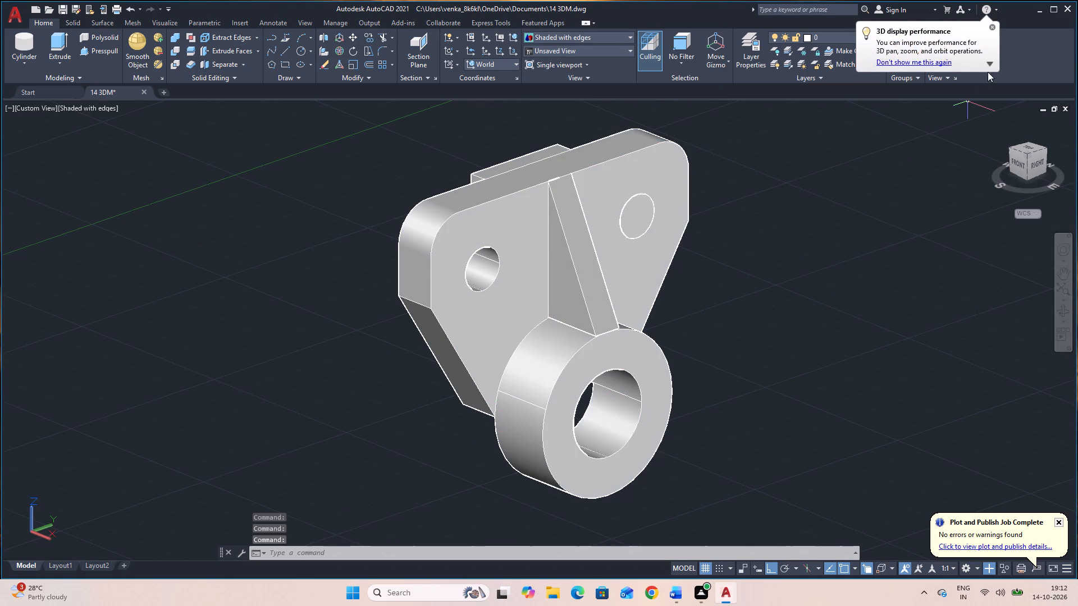
left_click(994, 26)
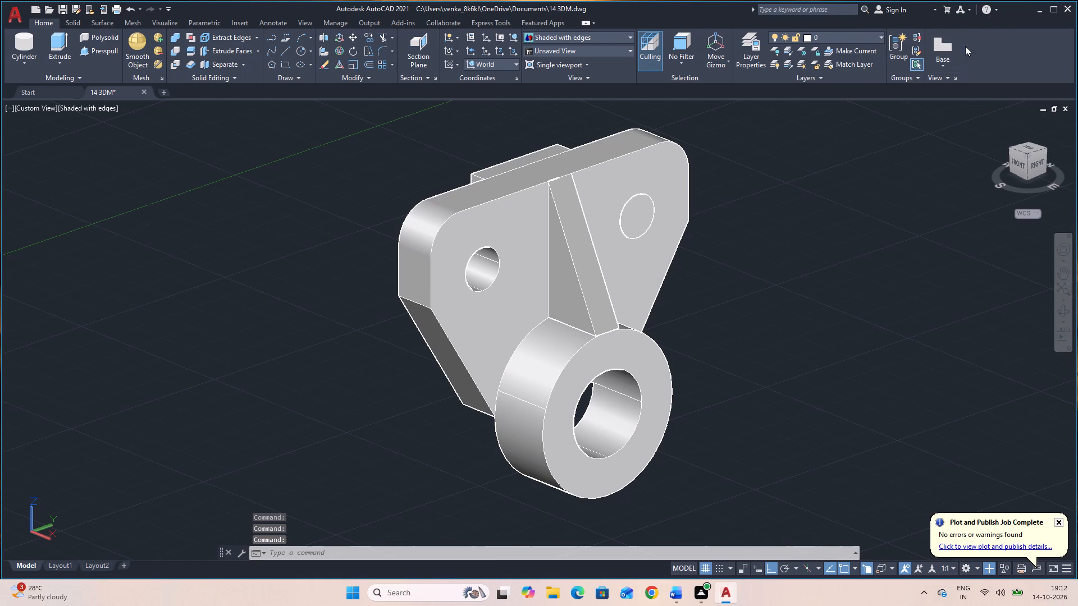
Create a 1:1 base view of the ribbed solid from model space on Layout1, in the upper right of the sheet.
left_click(947, 48)
left_click(951, 80)
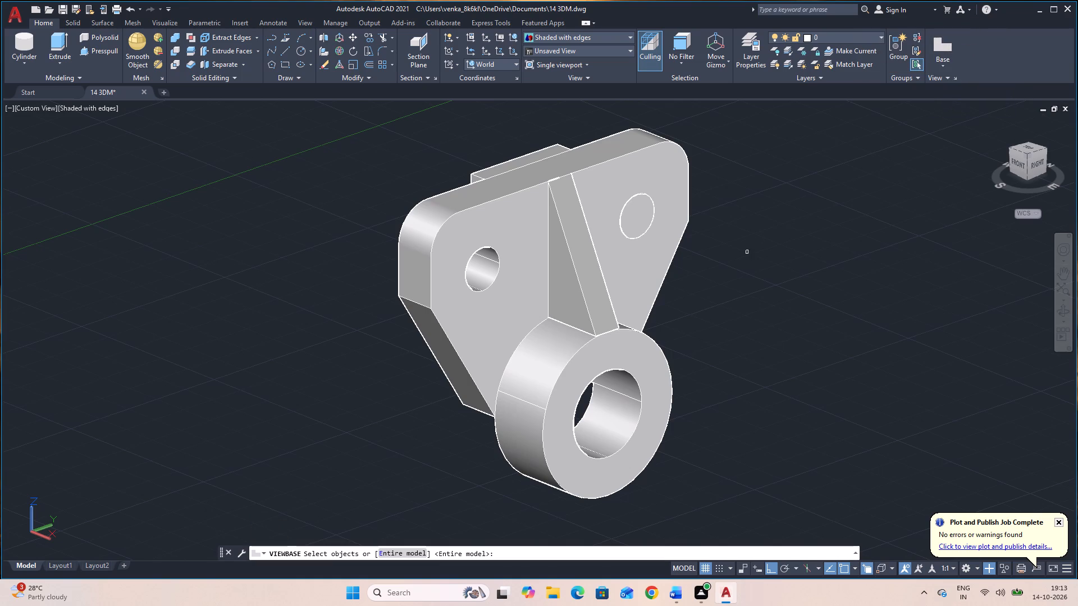
left_click(625, 344)
key("Return")
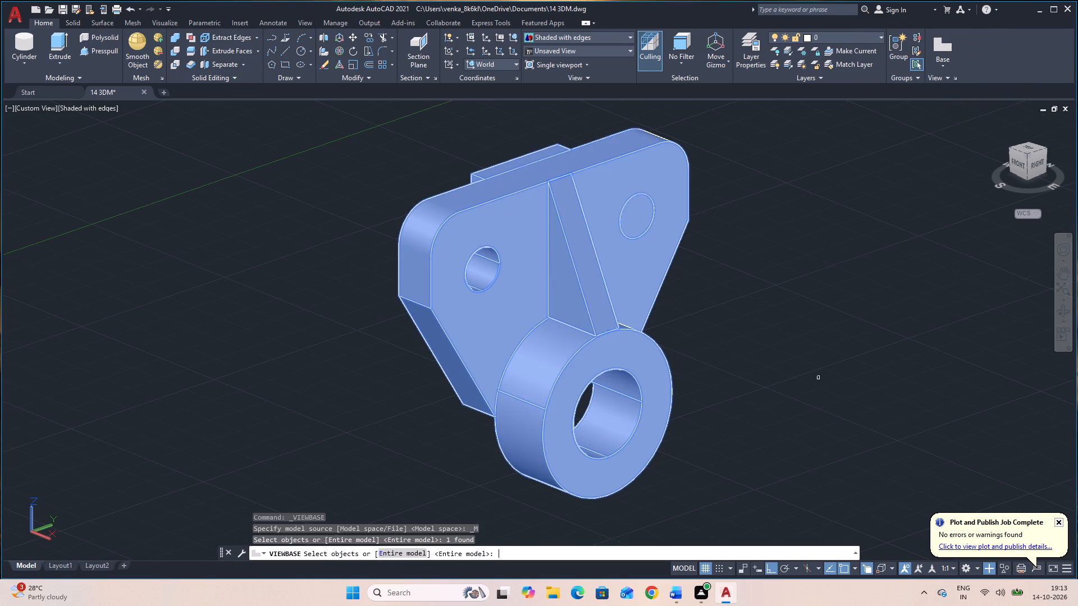
key("Return")
left_click(734, 238)
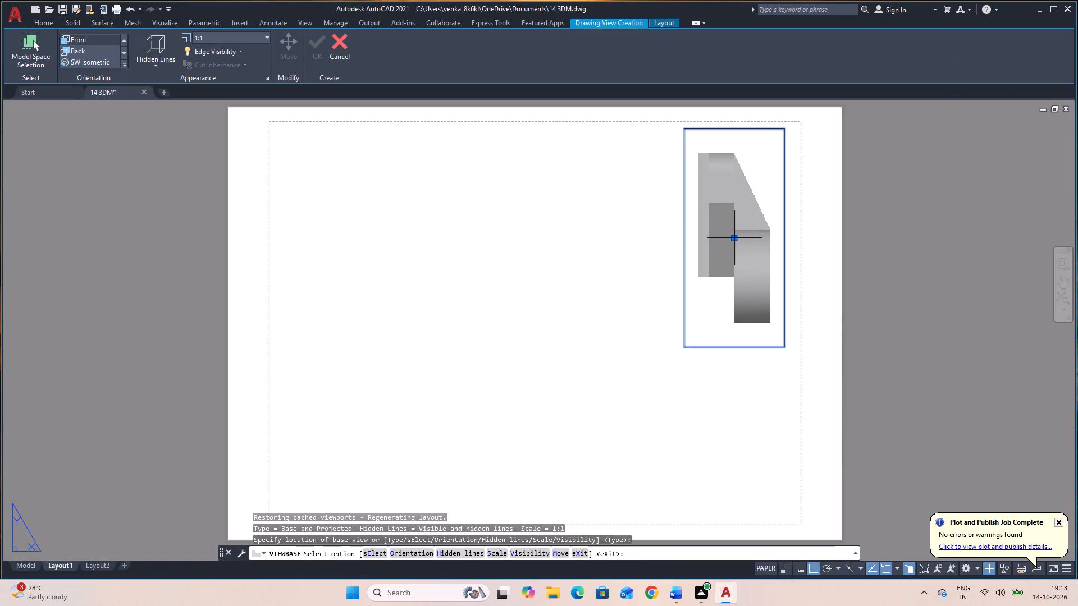
key("space")
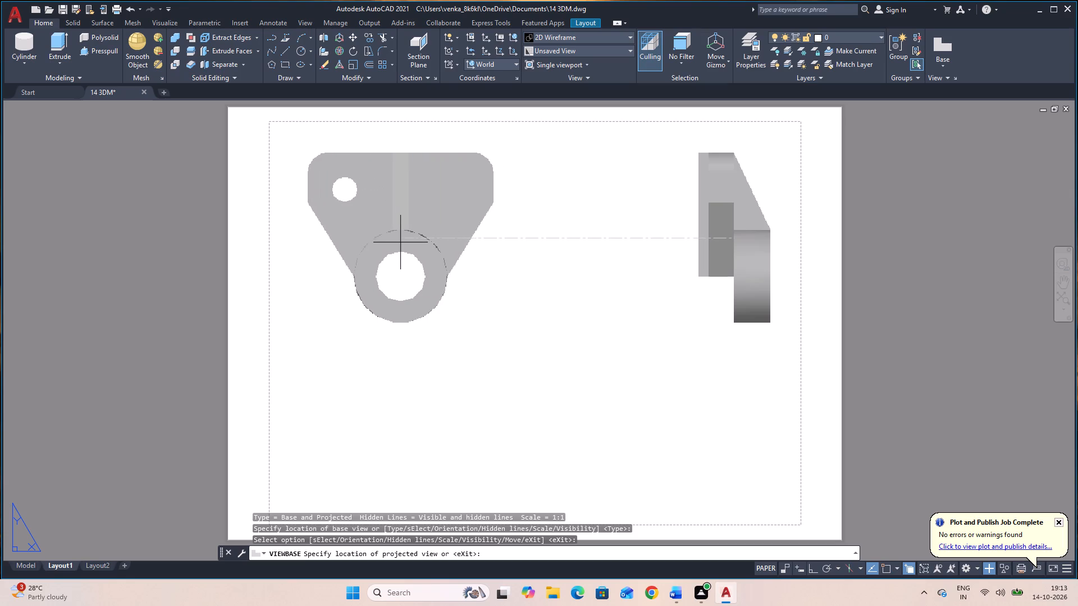
Project three views from the base view: one to its left, an isometric at the sheet's lower left, and one below it.
left_click(400, 242)
left_click(398, 437)
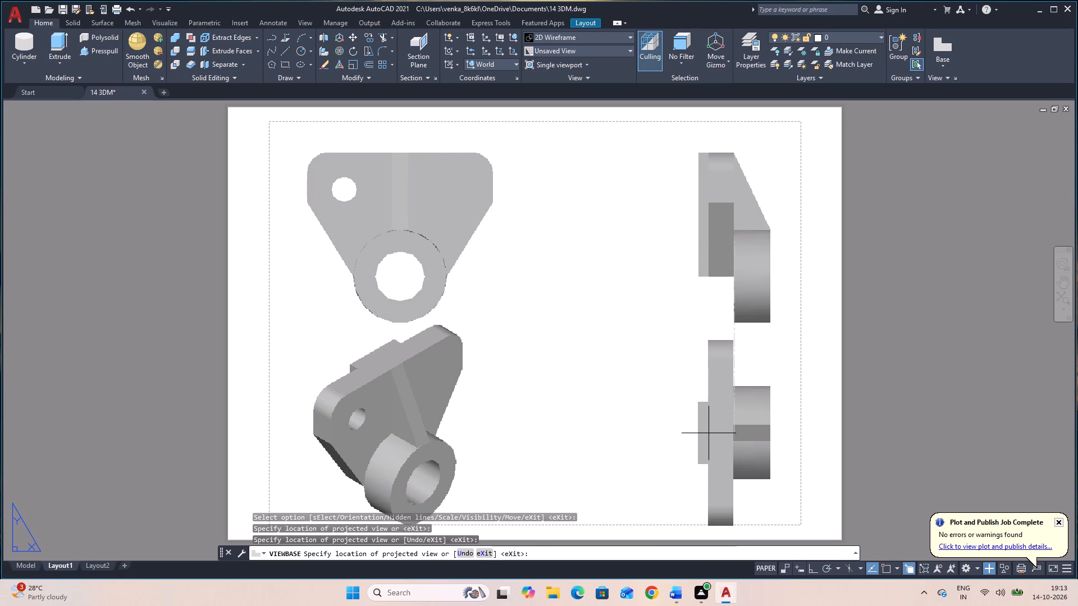
left_click(706, 424)
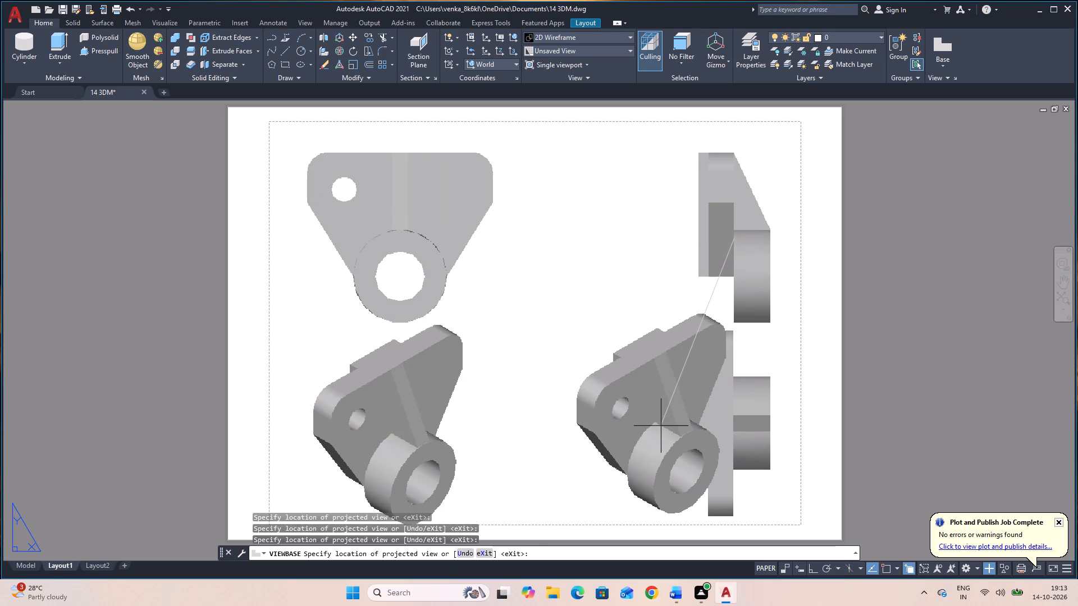
key("Return")
Set the isometric view's display to Shaded with visible lines.
double_click(426, 419)
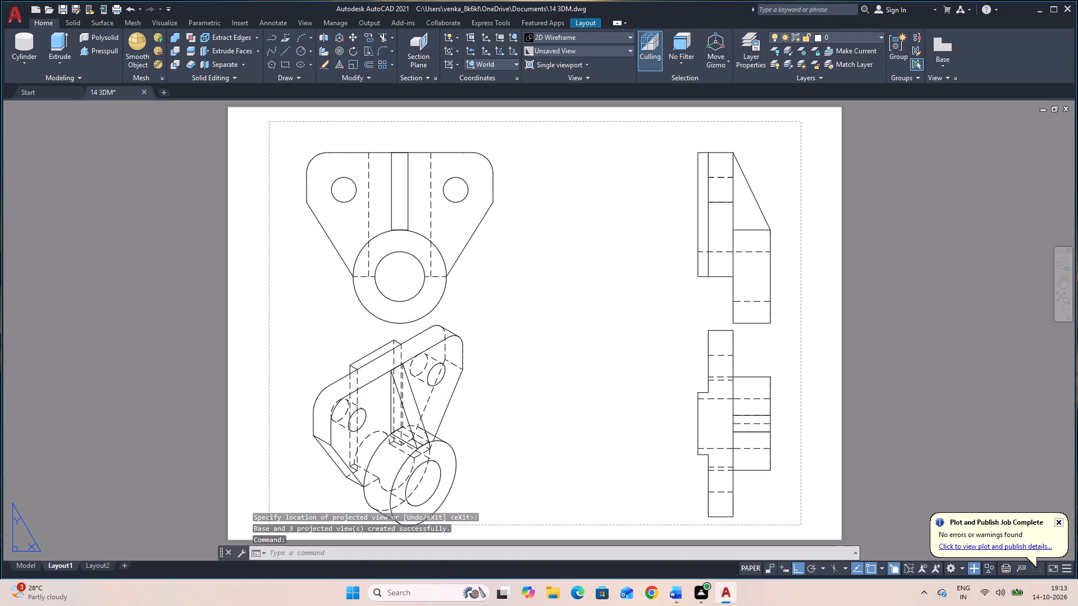
left_click(88, 66)
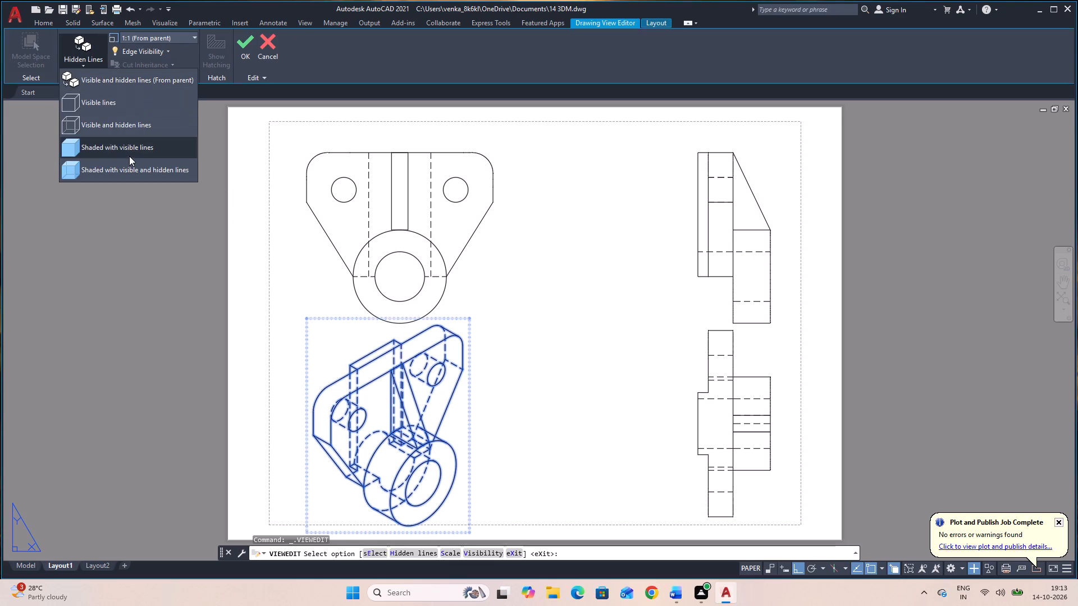
left_click(133, 149)
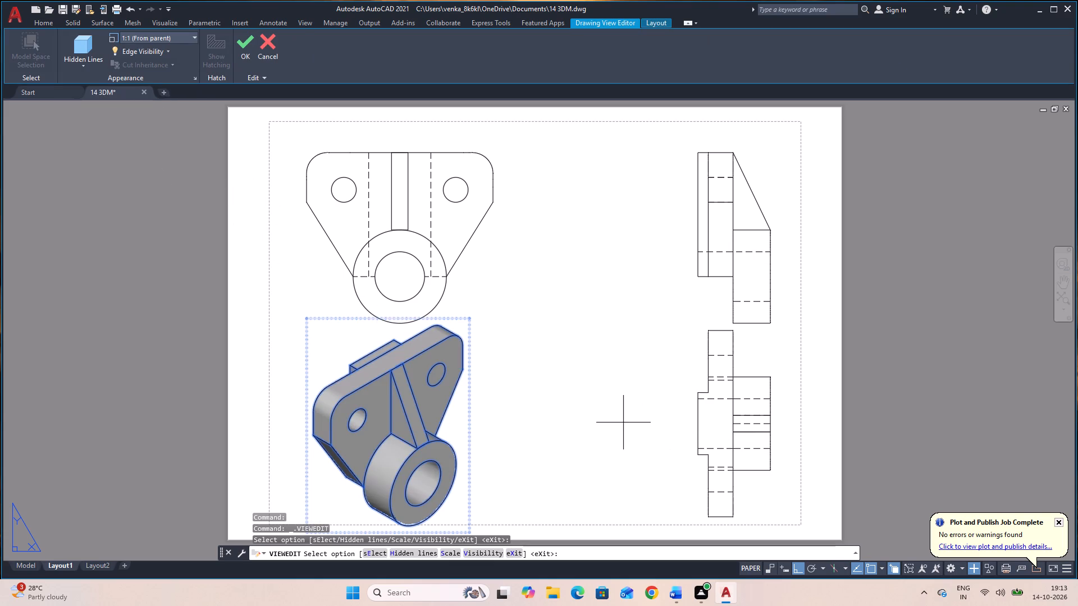
key("Escape")
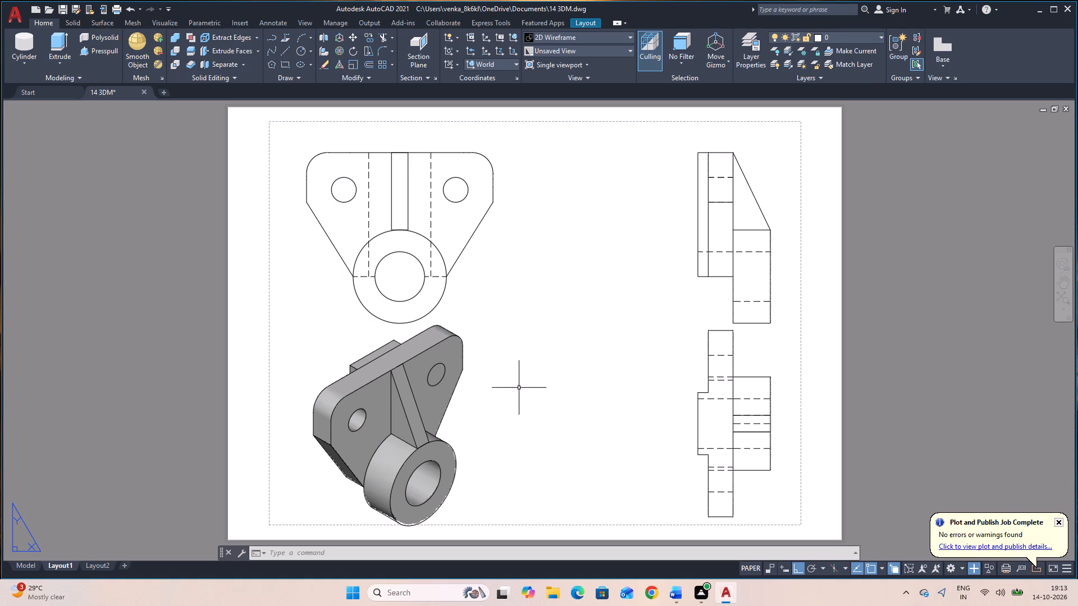
Add an aligned dimension for the plate's overall width, placed above the upper-left view.
type("DA")
type("L")
key("space")
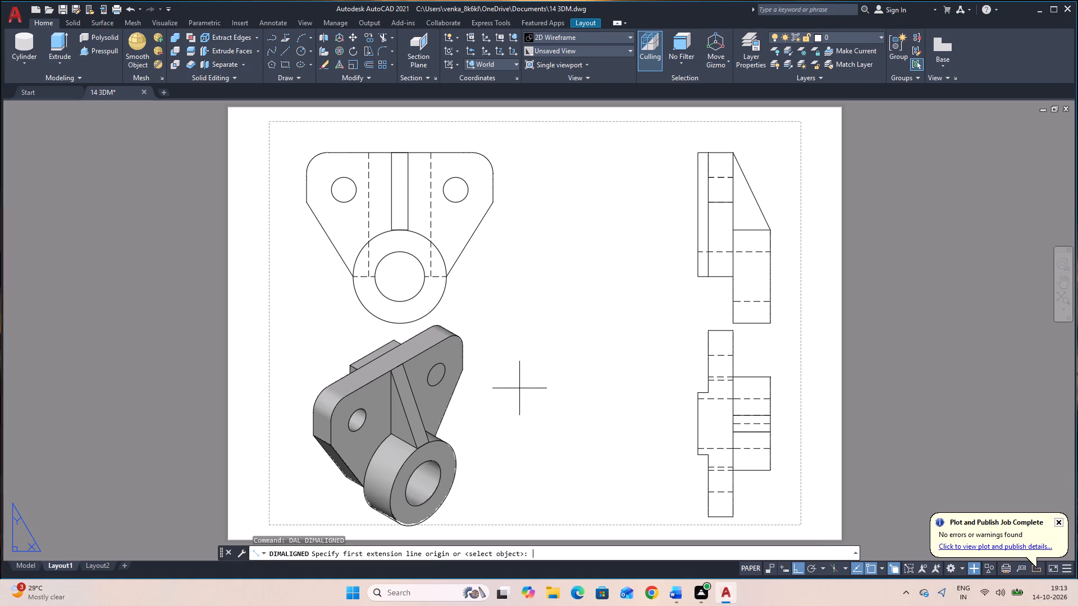
left_click(305, 203)
left_click(491, 200)
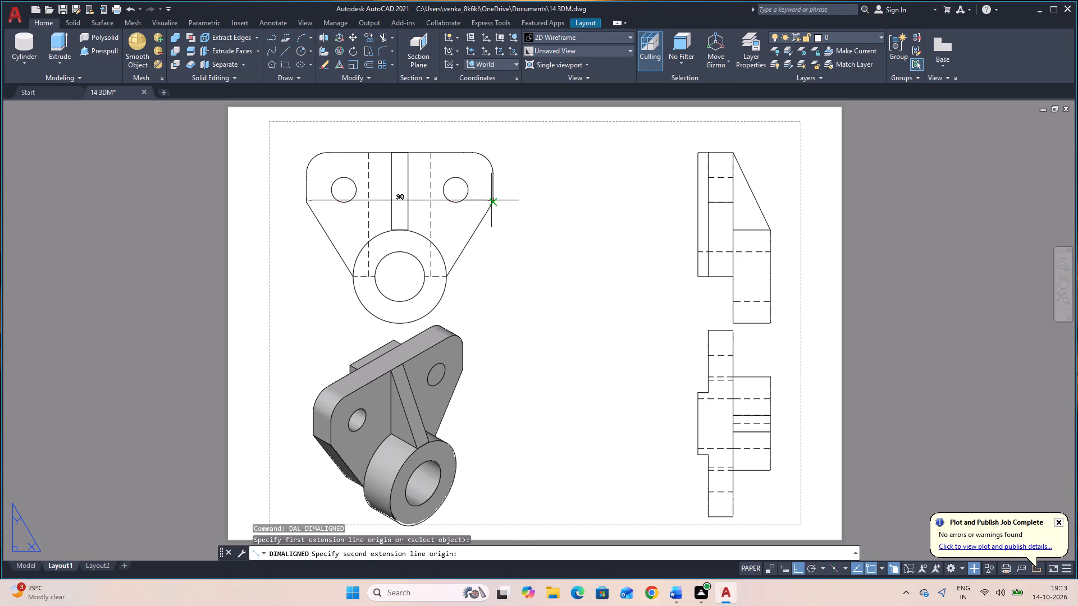
left_click(489, 143)
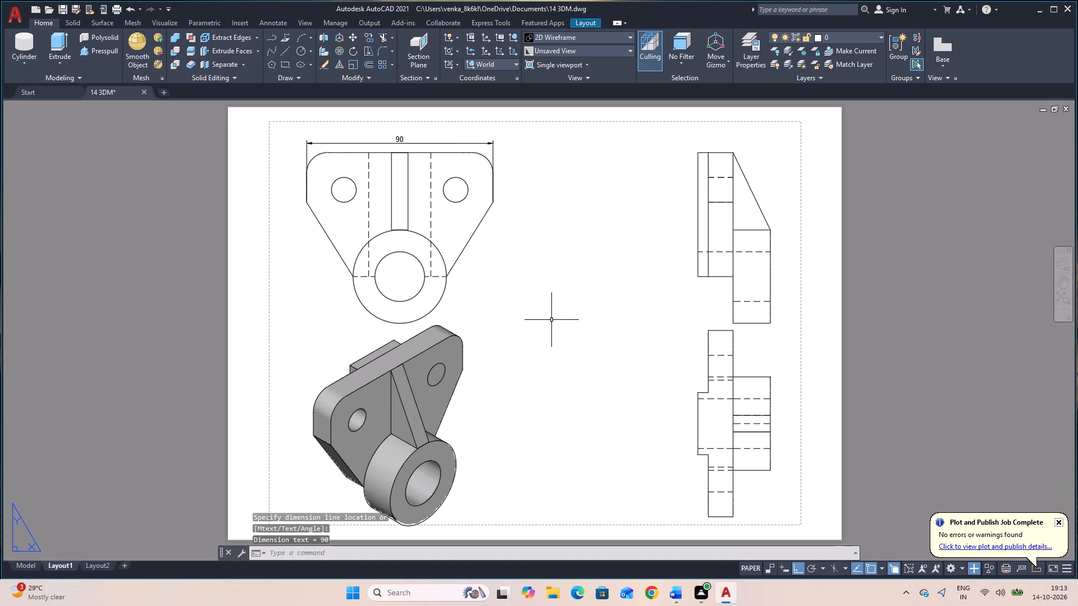
Add diameter dimensions to both small plate holes in the upper-left view, placing the text inside each hole.
type("DD")
type("I")
key("space")
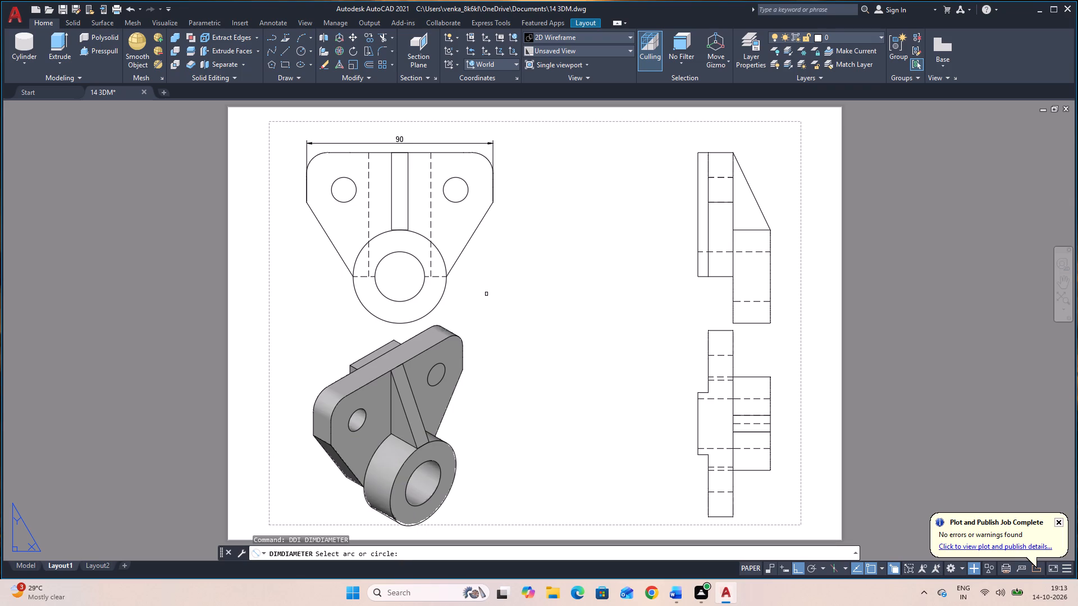
left_click(355, 196)
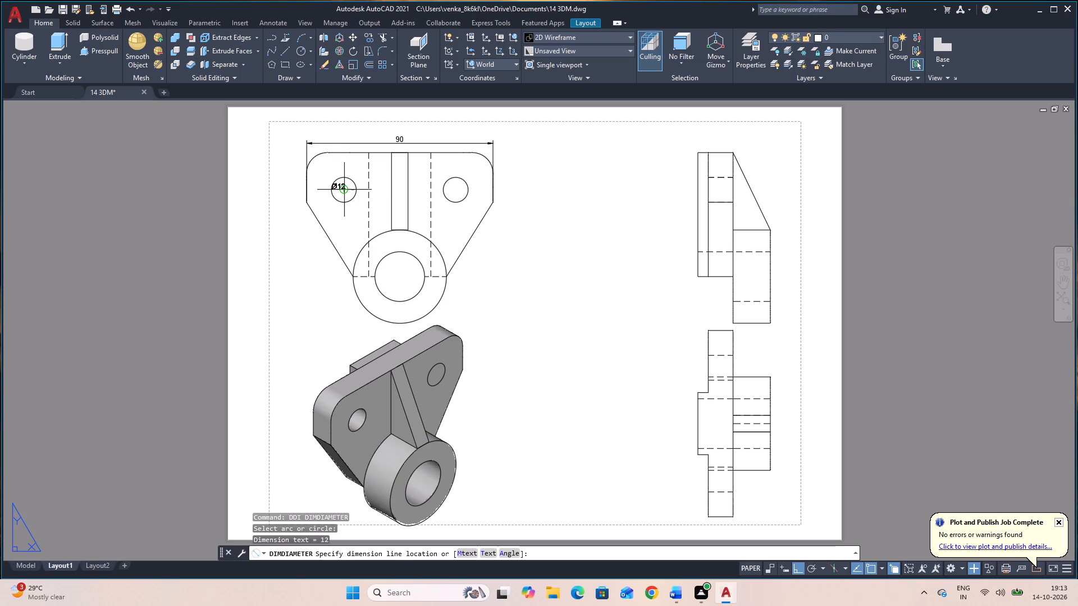
left_click(346, 190)
key("space")
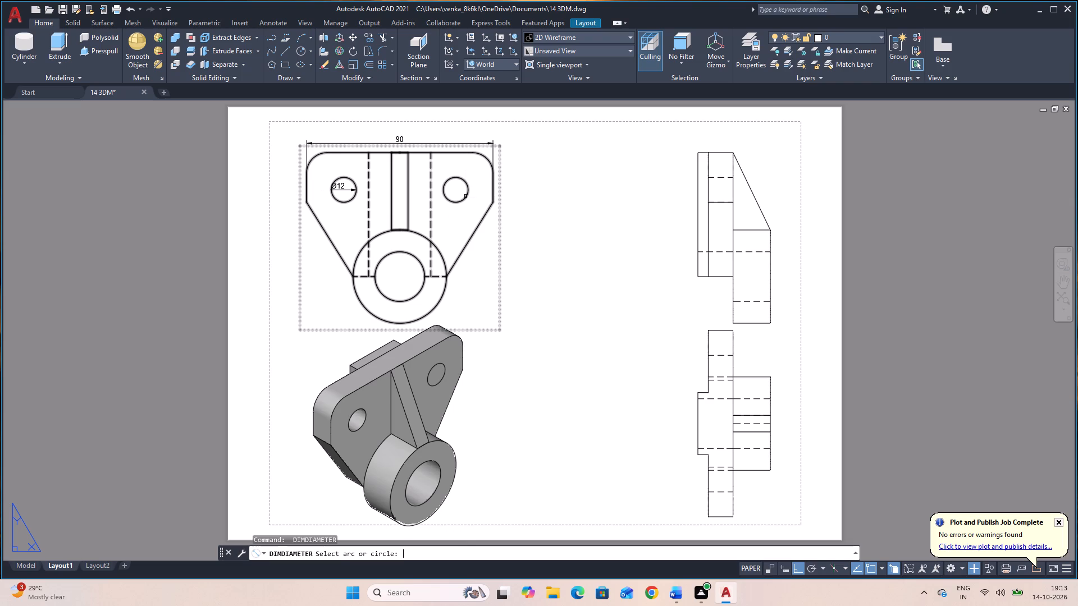
left_click(465, 198)
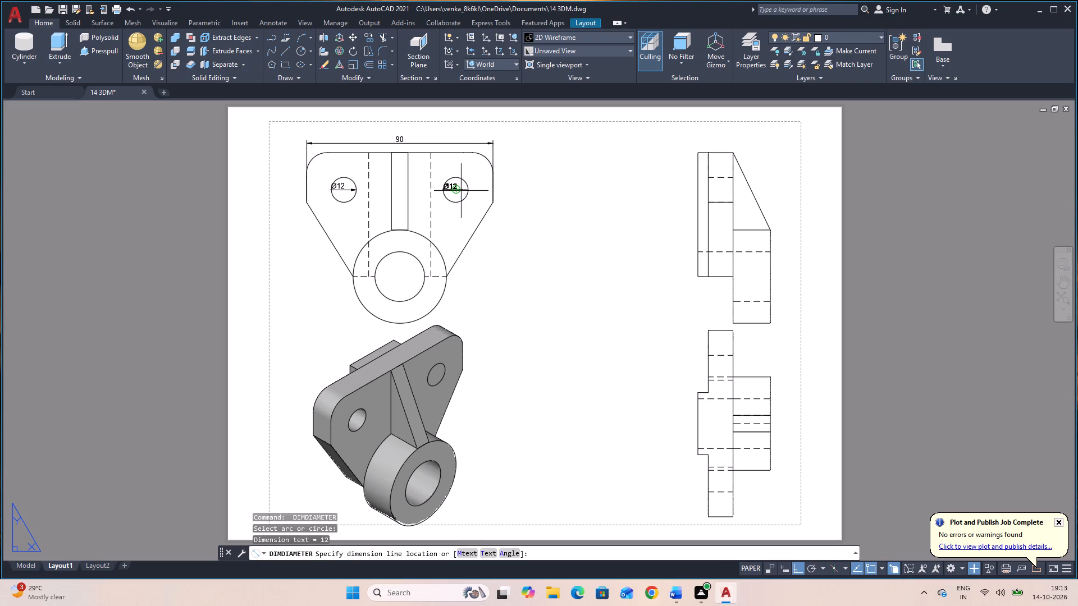
left_click(454, 189)
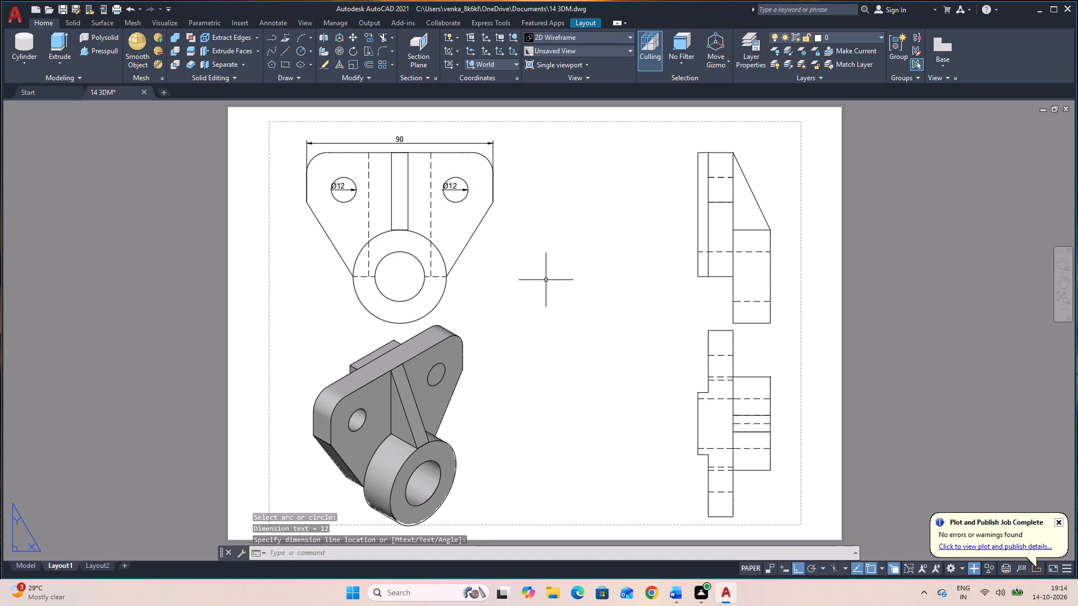
Add diameter dimensions to the boss's outer circle and its central bore in the upper-left view.
key("space")
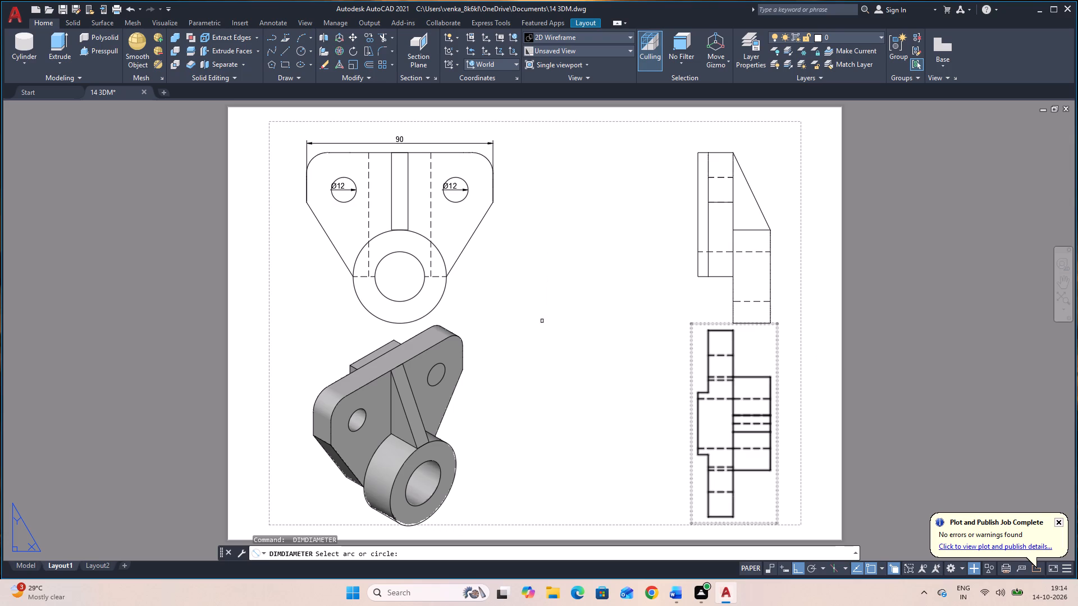
left_click(437, 300)
left_click(436, 303)
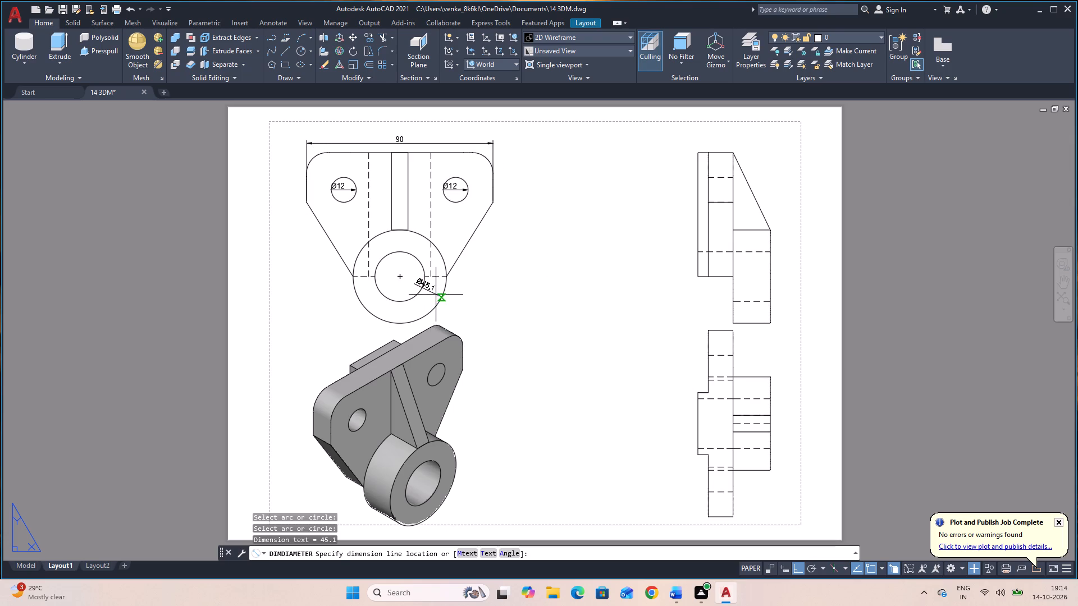
left_click(436, 298)
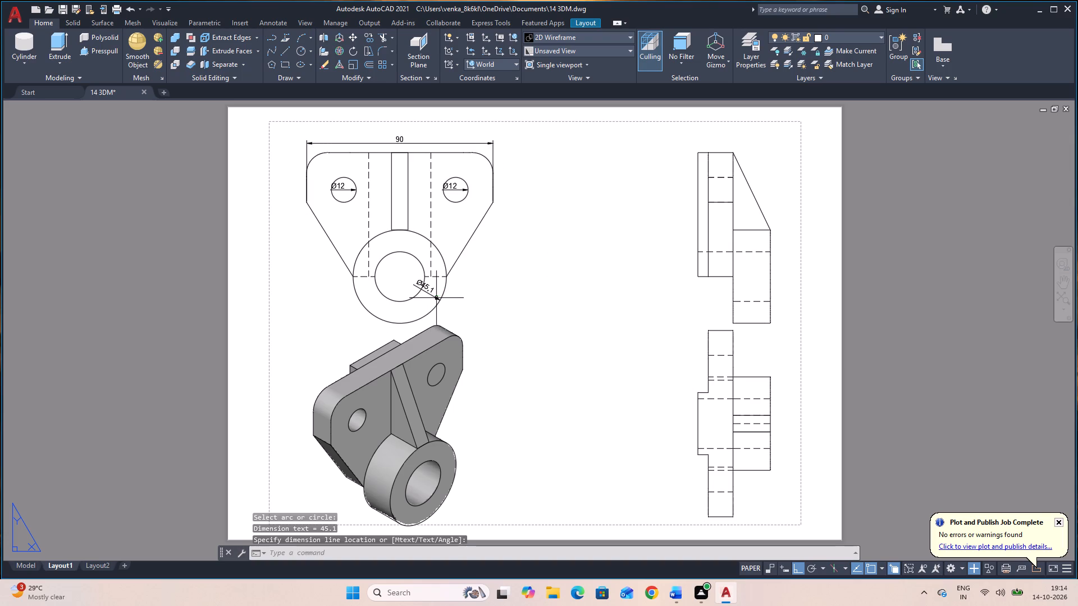
key("space")
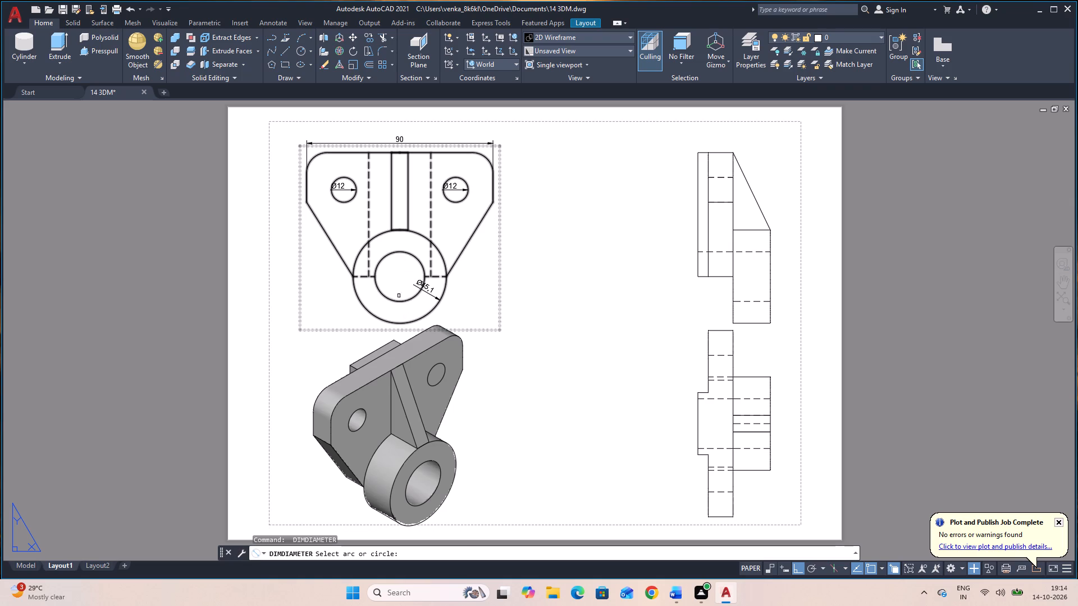
left_click(400, 301)
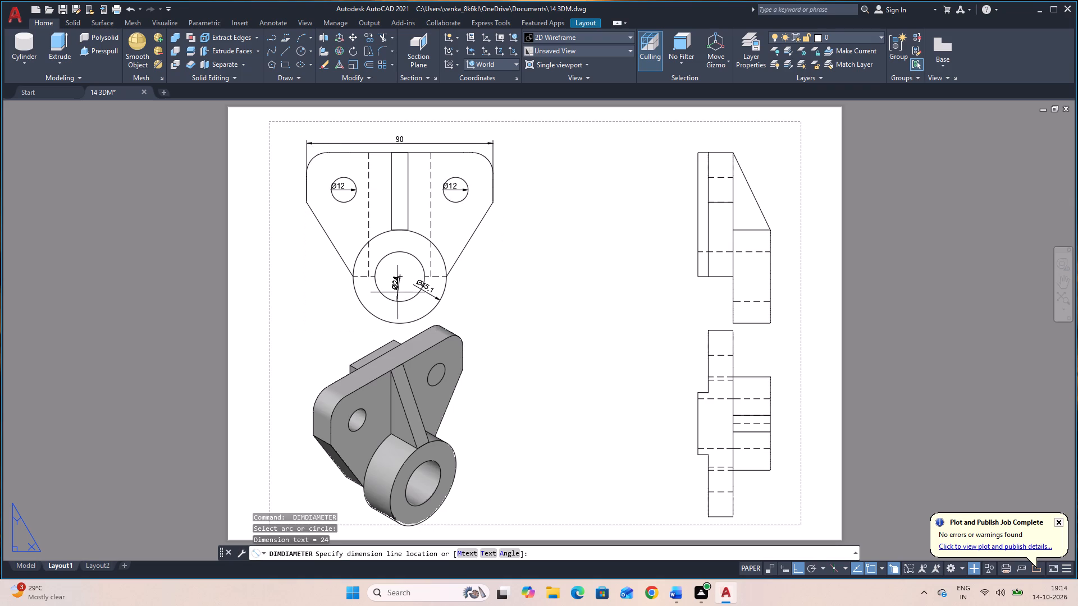
left_click(398, 292)
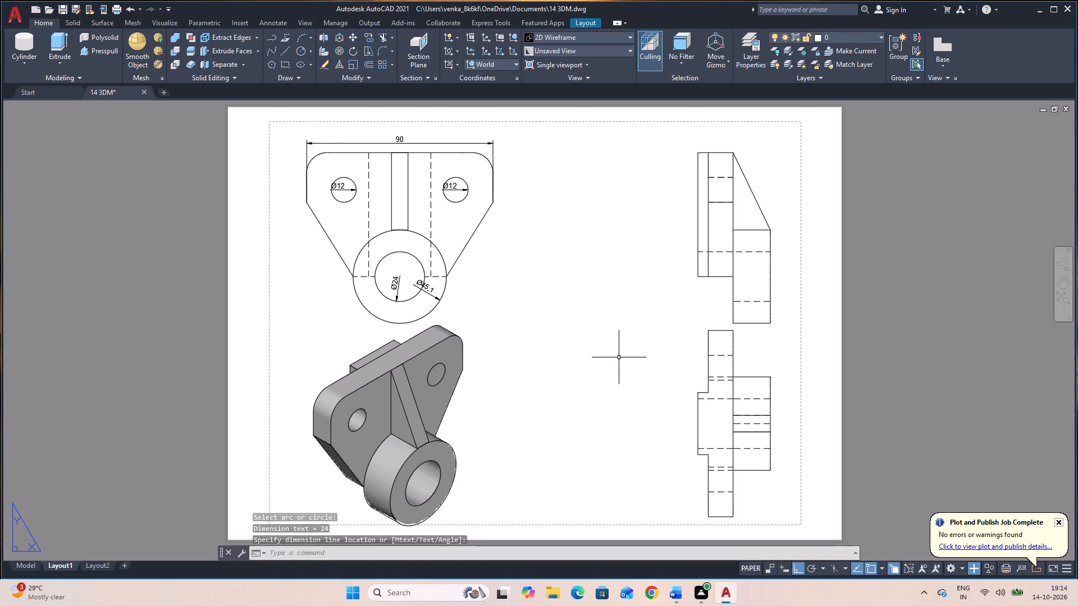
Add an aligned dimension for the boss's depth along its bottom edge in the upper-right view, placed just inside the edge.
type("DA")
key("l")
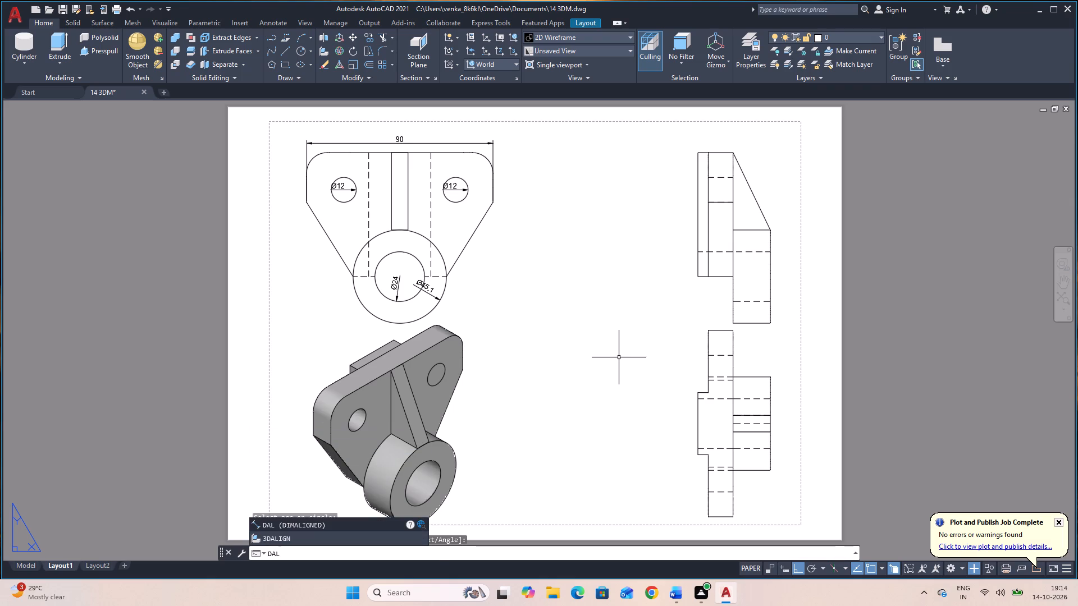
key("space")
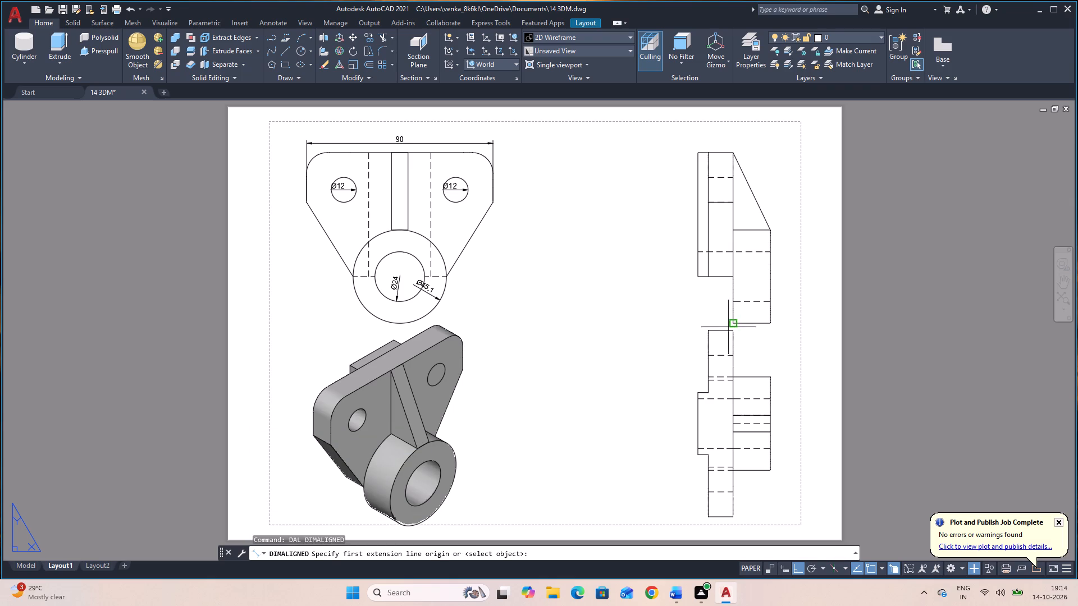
left_click(770, 324)
left_click(733, 323)
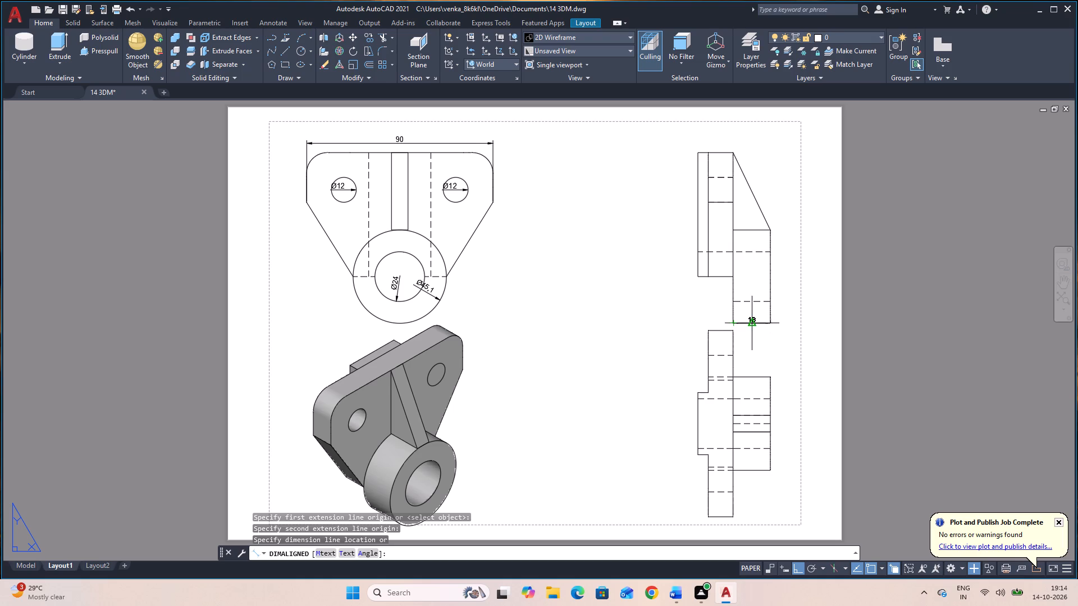
left_click(753, 313)
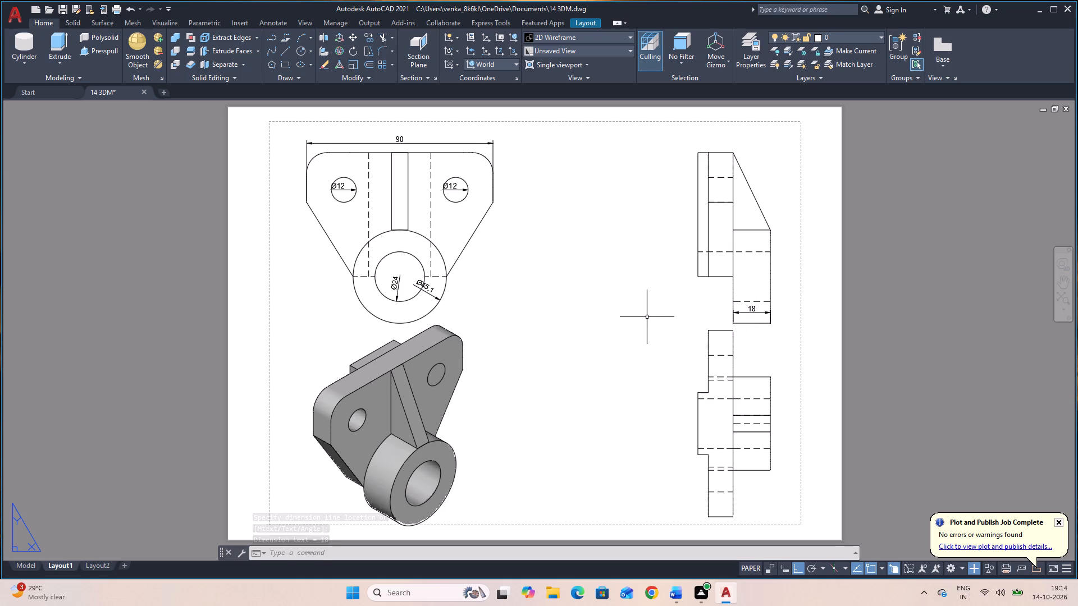
Add an aligned dimension for the combined thickness of the plate and back block, placed below them in the upper-right view.
key("space")
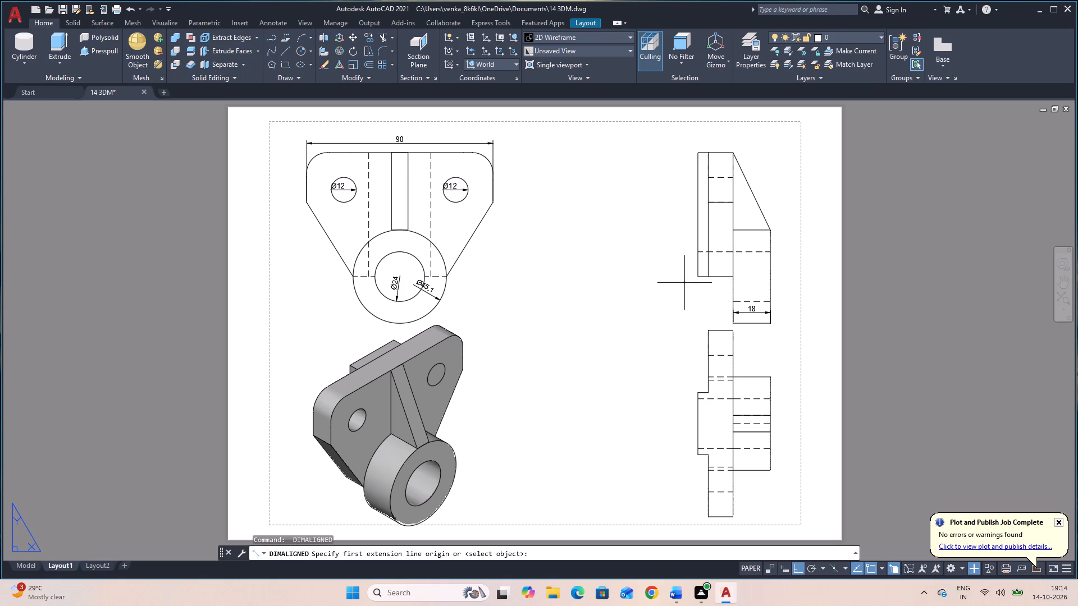
left_click(698, 276)
left_click(733, 277)
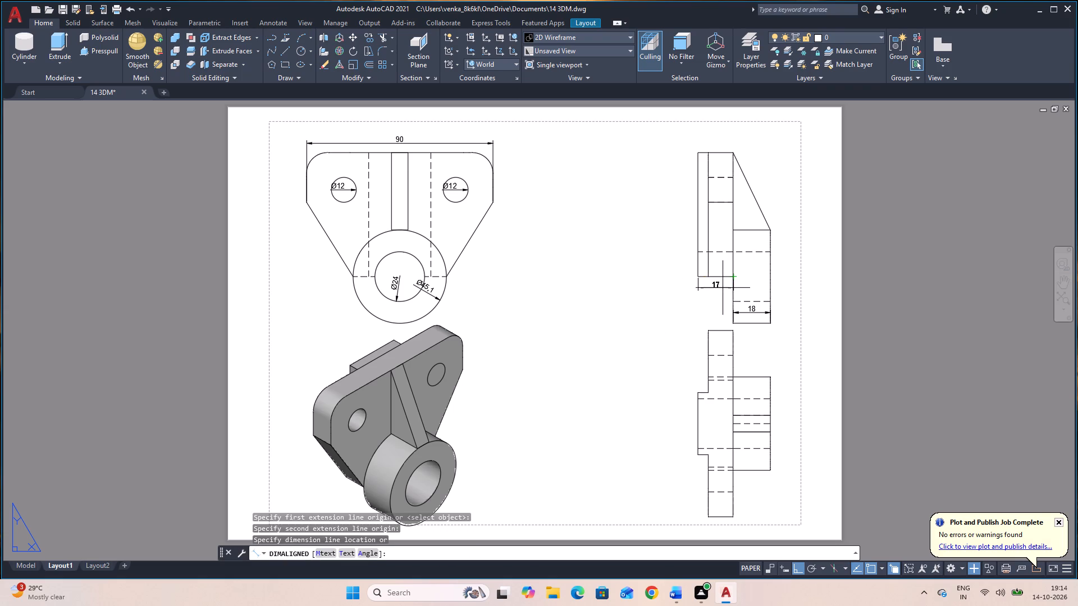
left_click(723, 288)
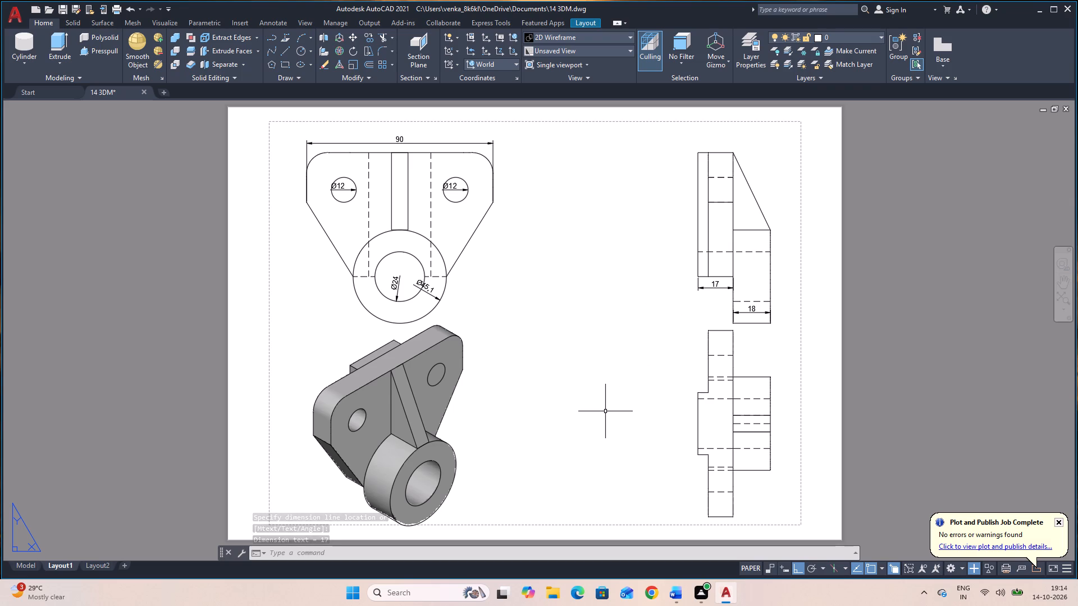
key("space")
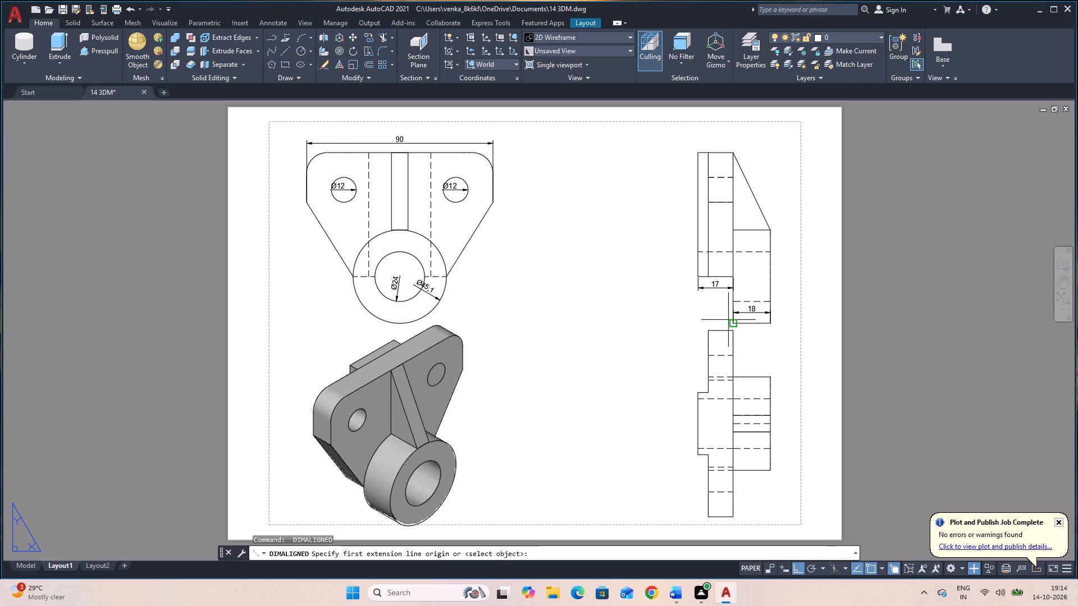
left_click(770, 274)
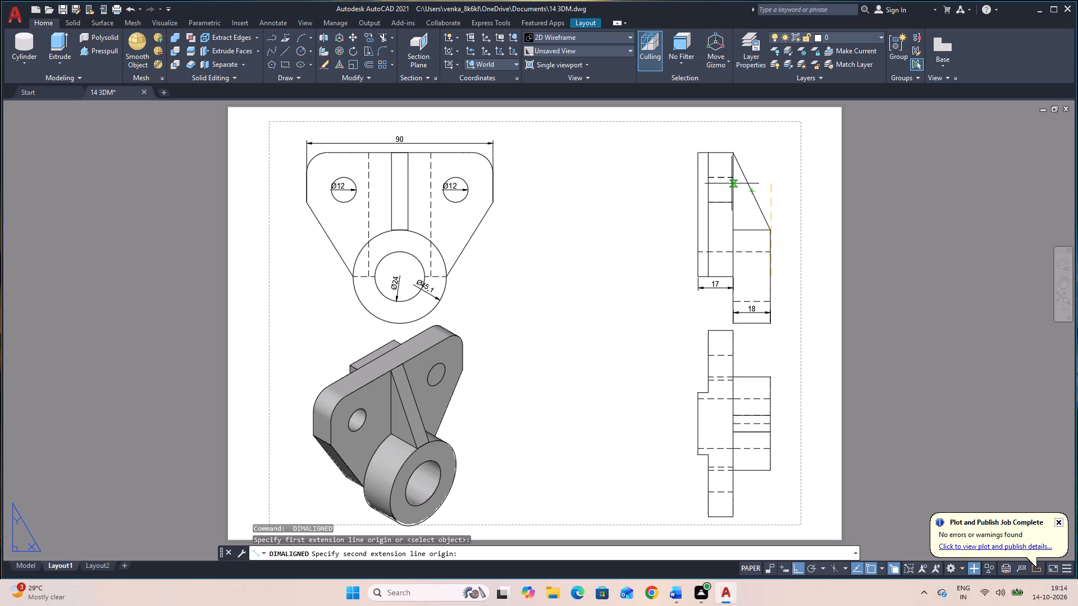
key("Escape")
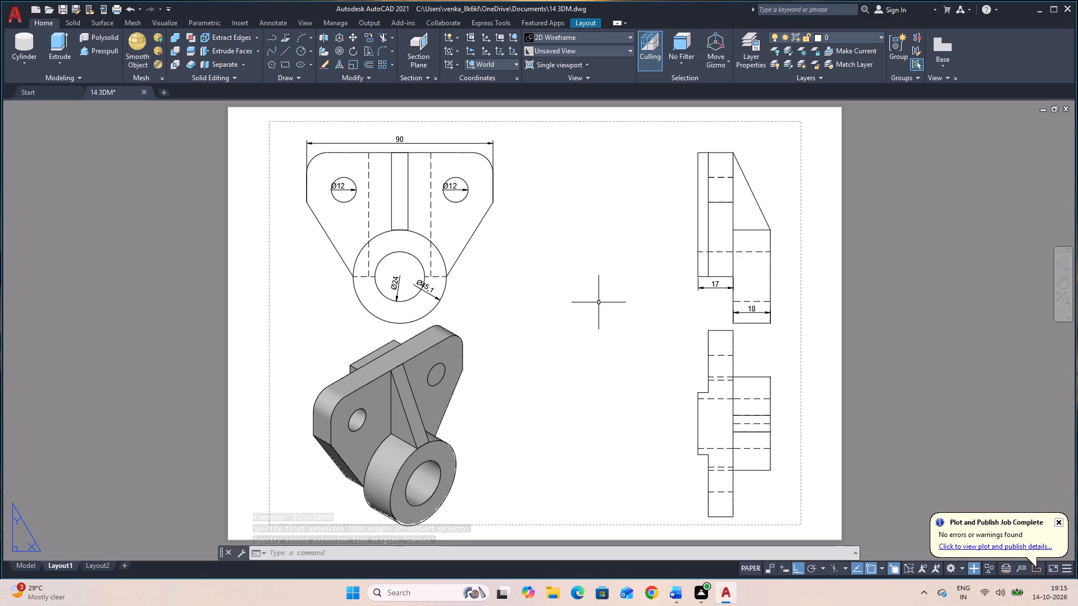
Add an aligned vertical dimension from the plate's top edge to the start of its slanted side, placed right of the upper-left view.
key("space")
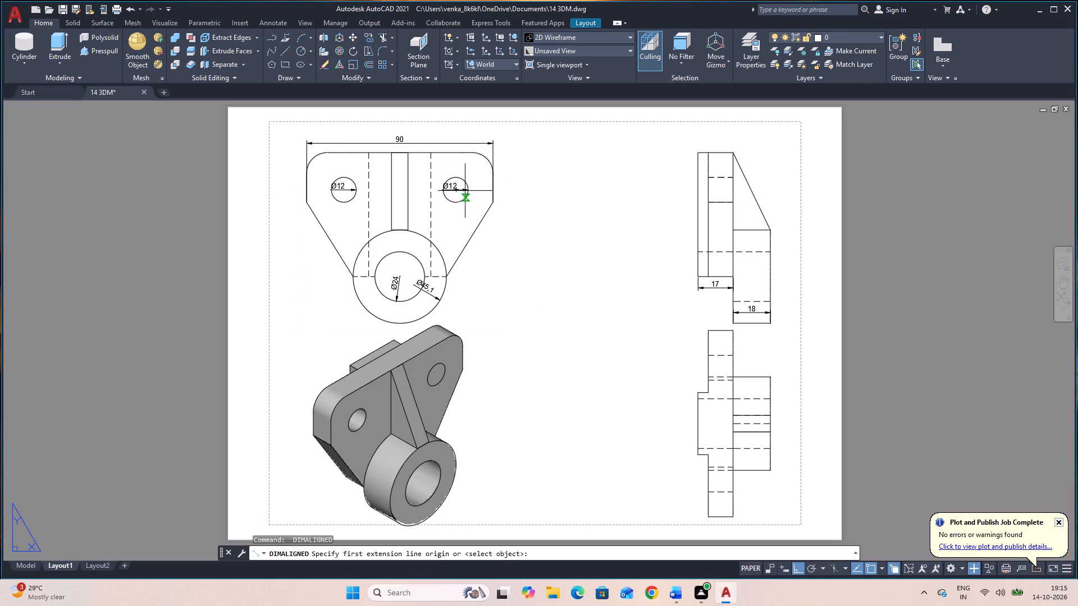
left_click(469, 153)
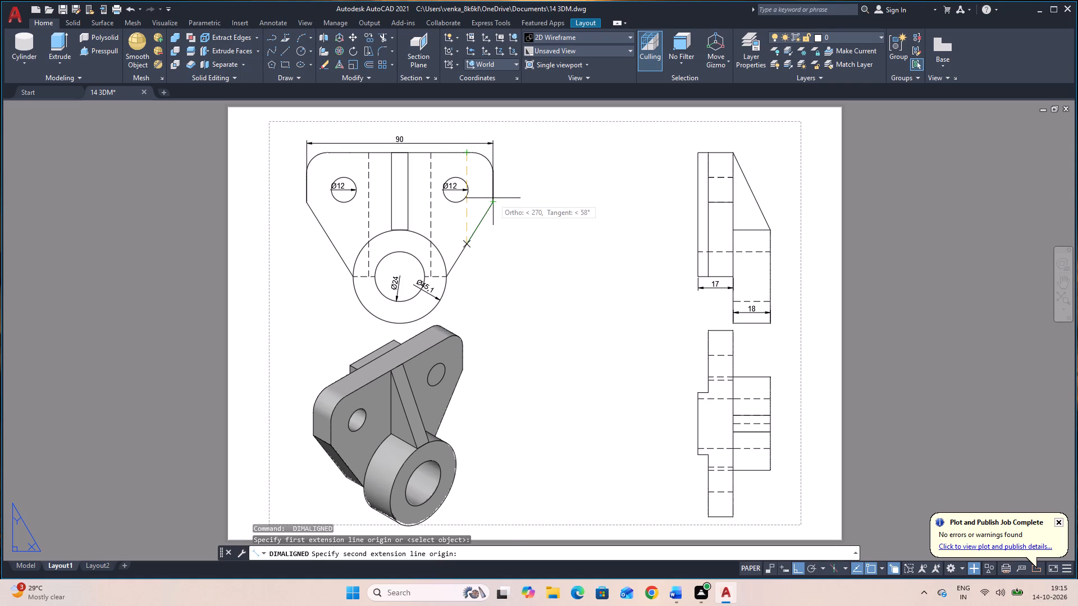
left_click(472, 204)
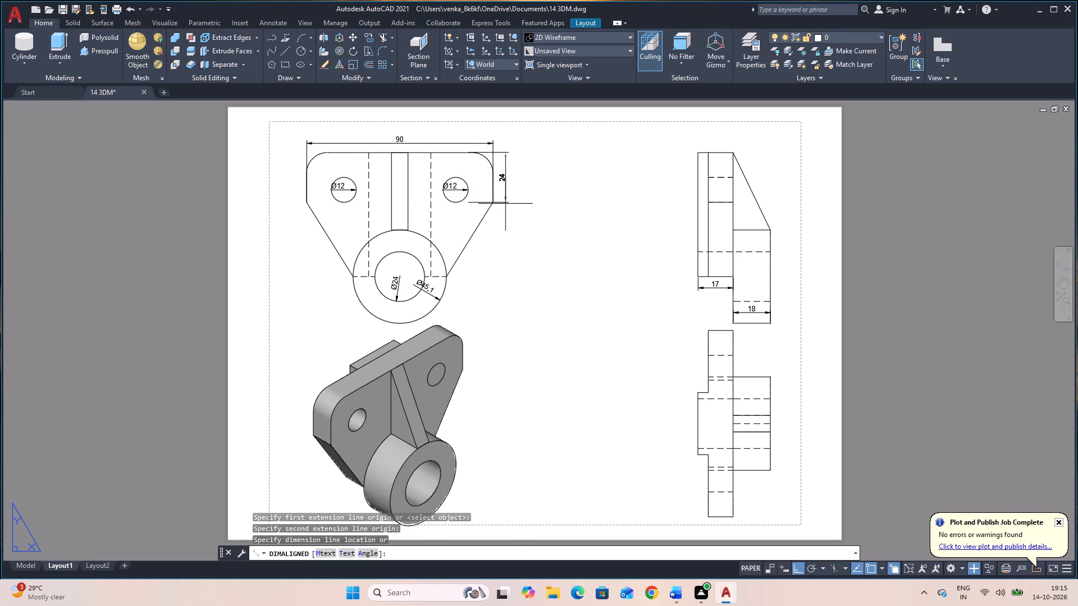
left_click(517, 204)
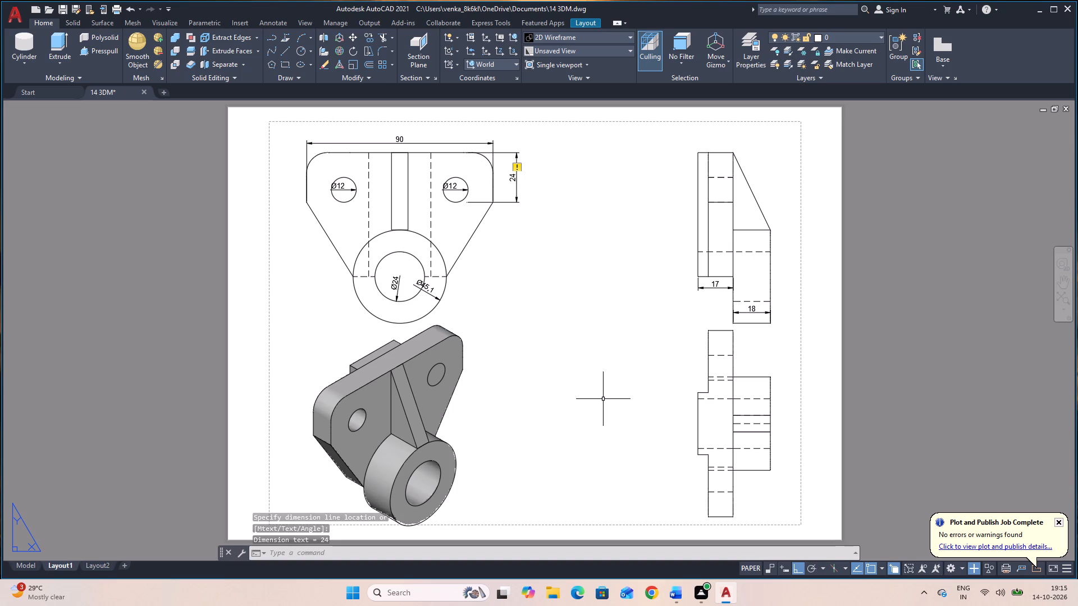
Set up the Layout1 plot with DWG To PDF.pc3, monochrome.ctb and a centred window area enclosing all four views.
key("ctrl+p")
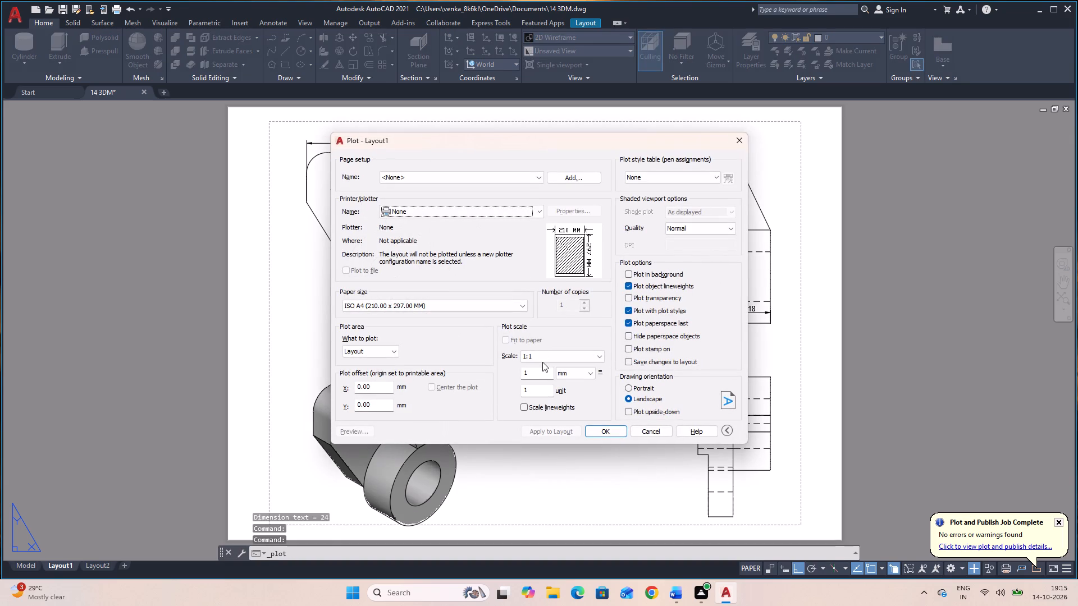
left_click(467, 220)
left_click(467, 215)
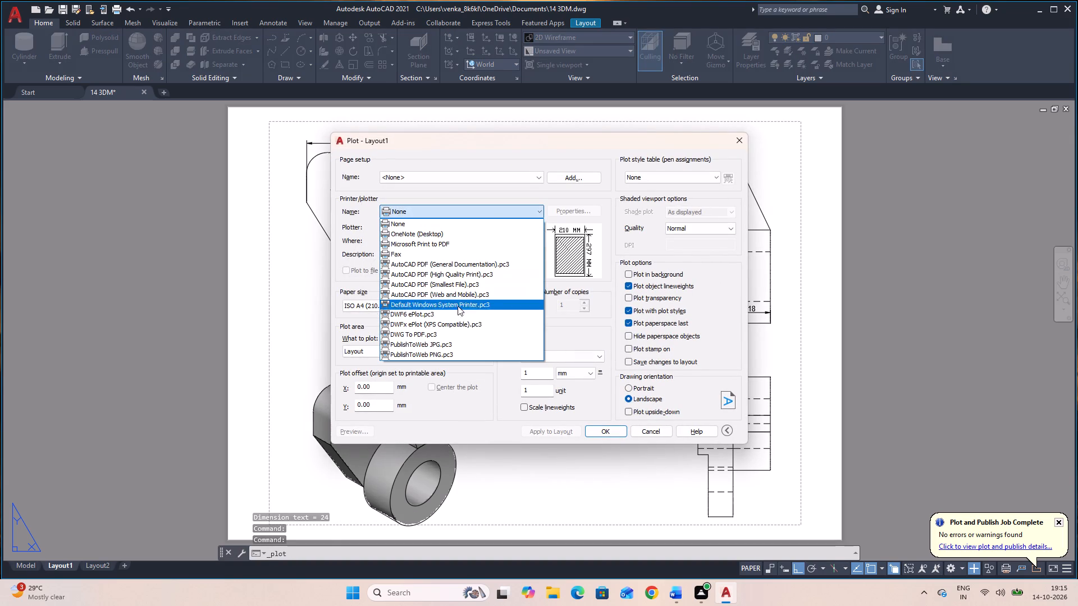
left_click(454, 330)
left_click(648, 173)
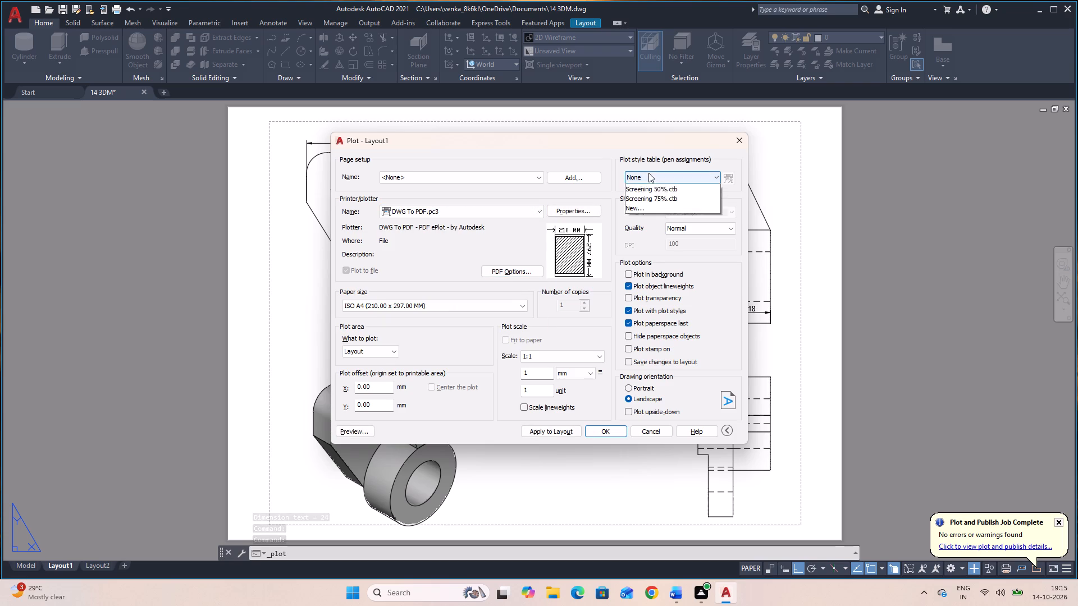
left_click(652, 233)
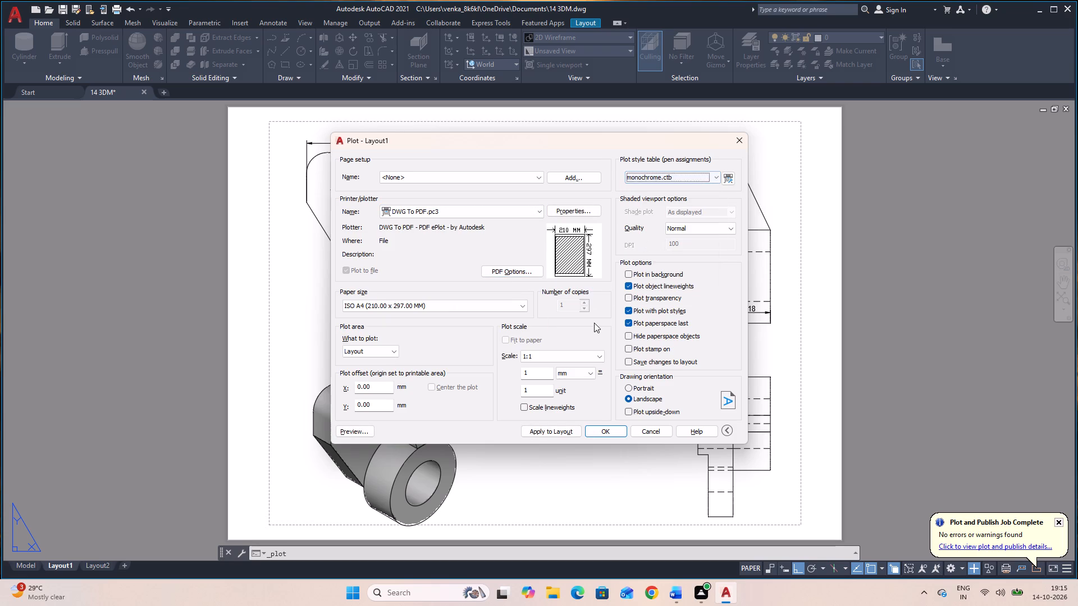
left_click(378, 351)
left_click(377, 382)
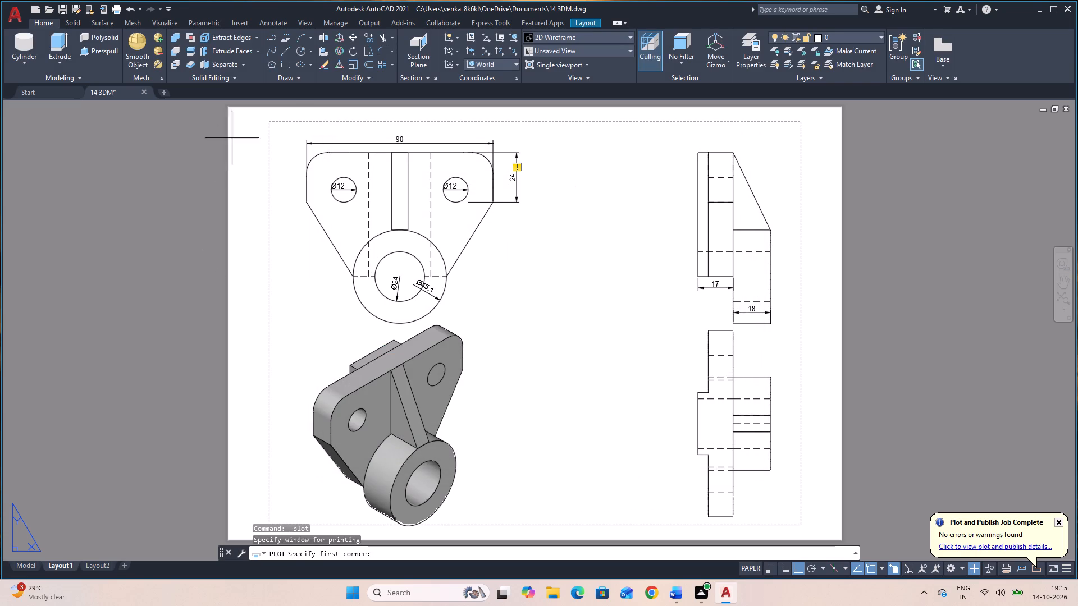
left_click(255, 109)
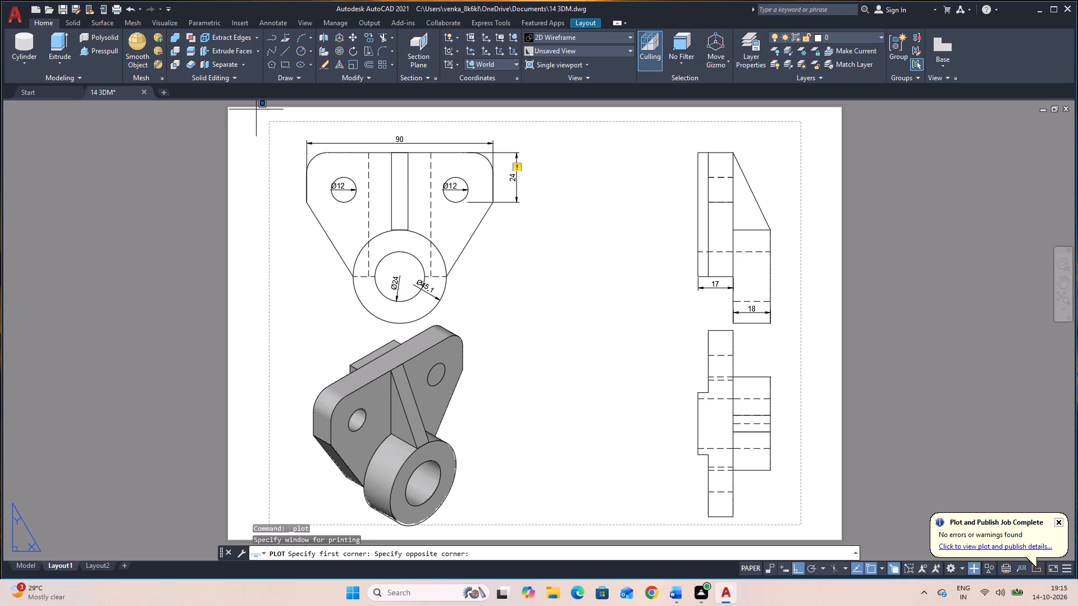
left_click(817, 535)
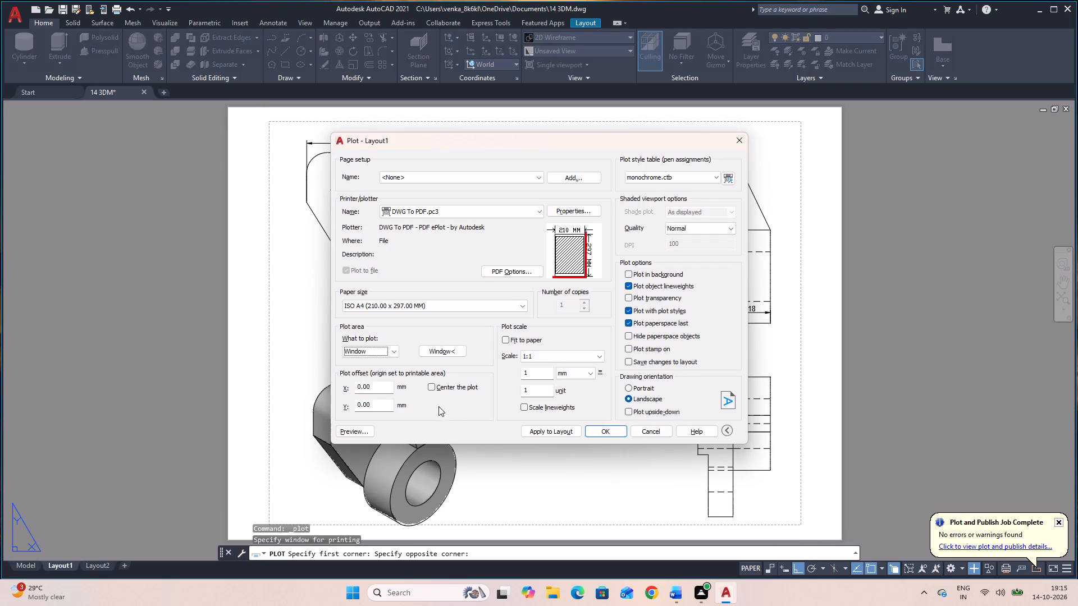
left_click(431, 386)
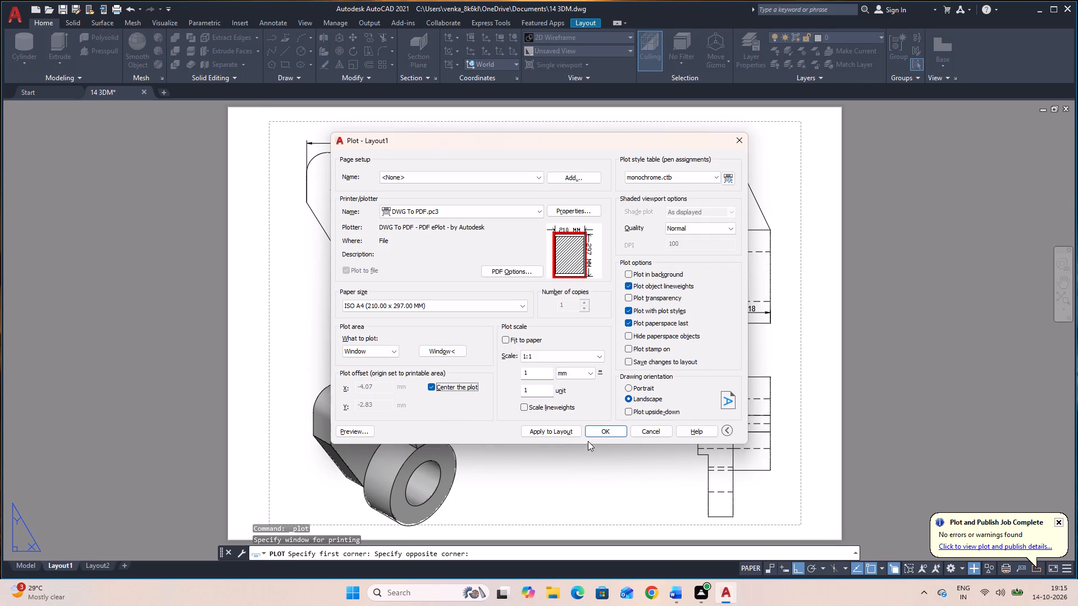
left_click(595, 434)
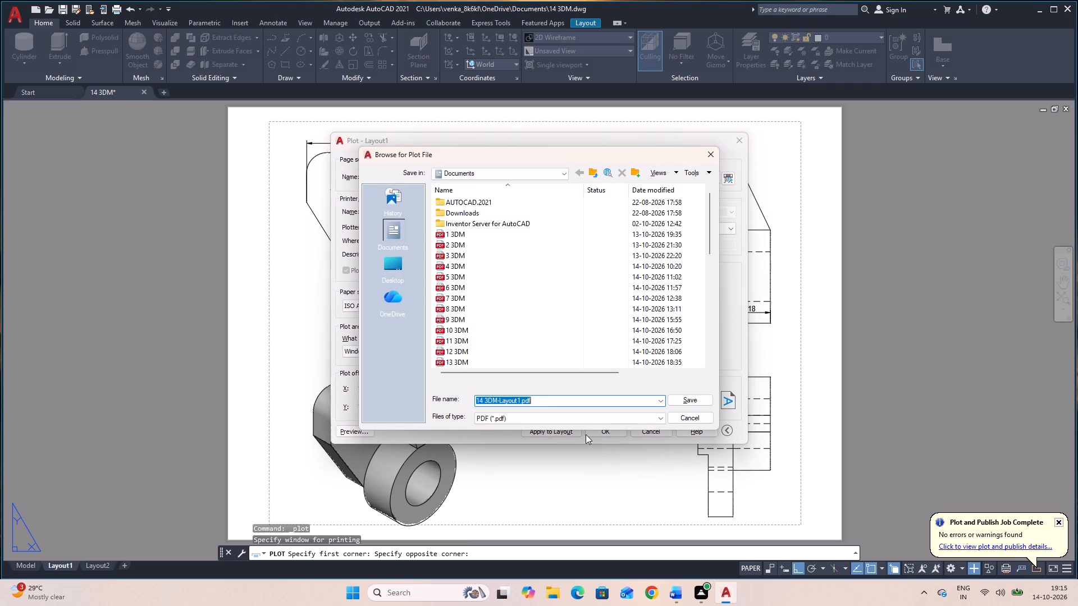
Name the plot file 14 3DM and save it as a PDF in the Documents folder.
left_click(557, 401)
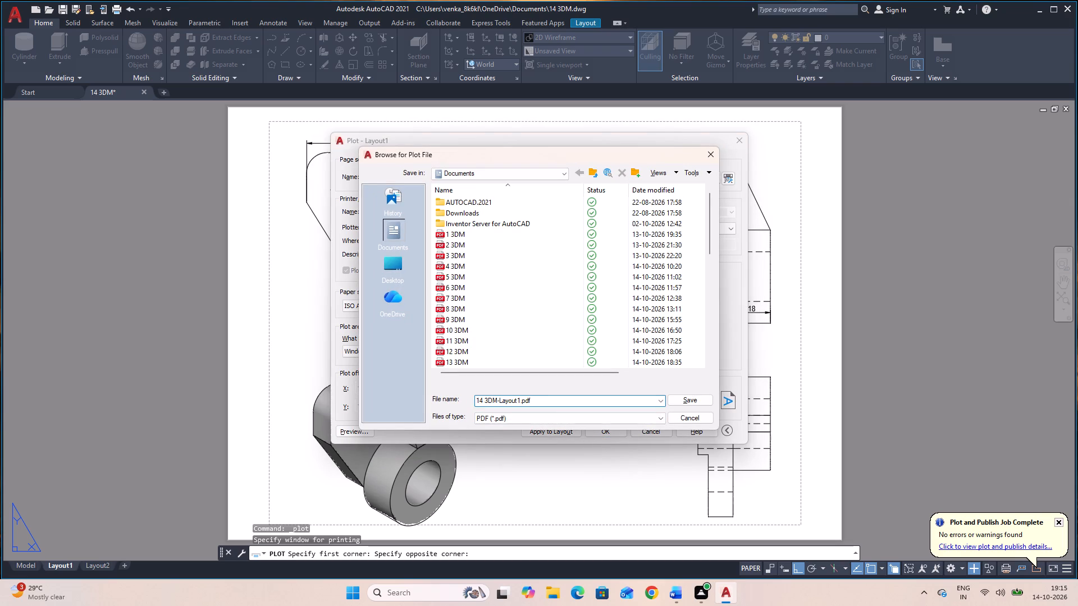
key("BackSpace")
key("BackSpace")
key("BackSpace")
key("BackSpace")
key("BackSpace")
key("BackSpace")
key("BackSpace")
key("BackSpace")
key("BackSpace")
key("BackSpace")
key("BackSpace")
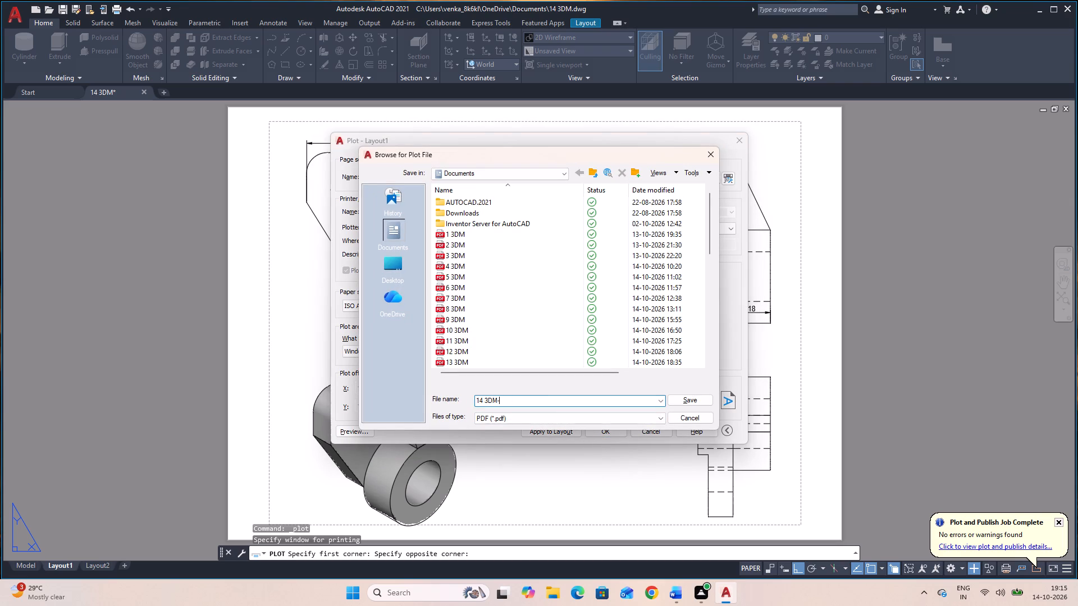
key("BackSpace")
left_click(707, 402)
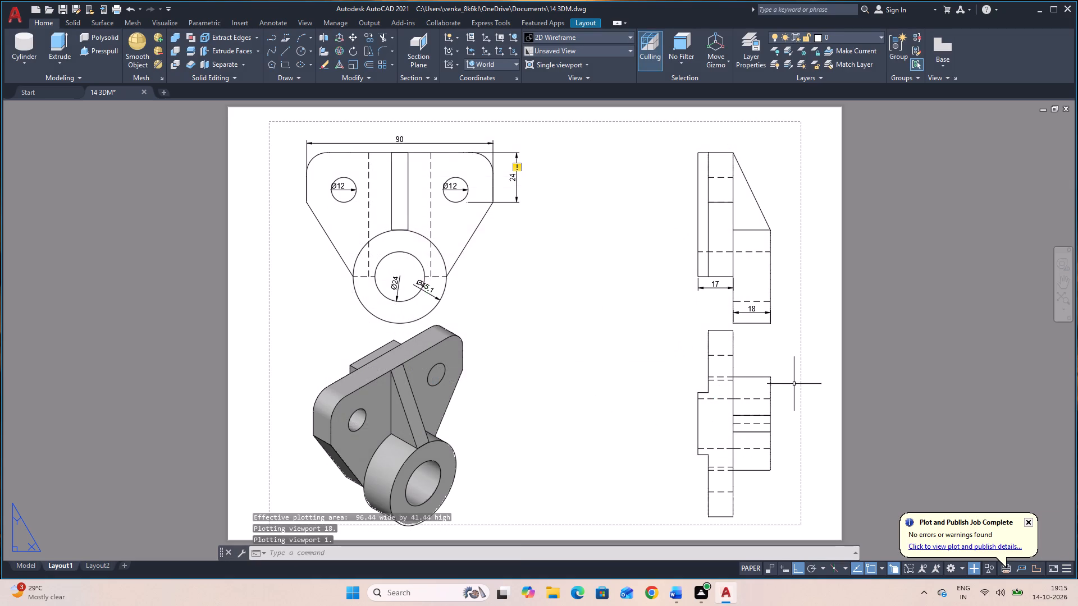
left_click(520, 17)
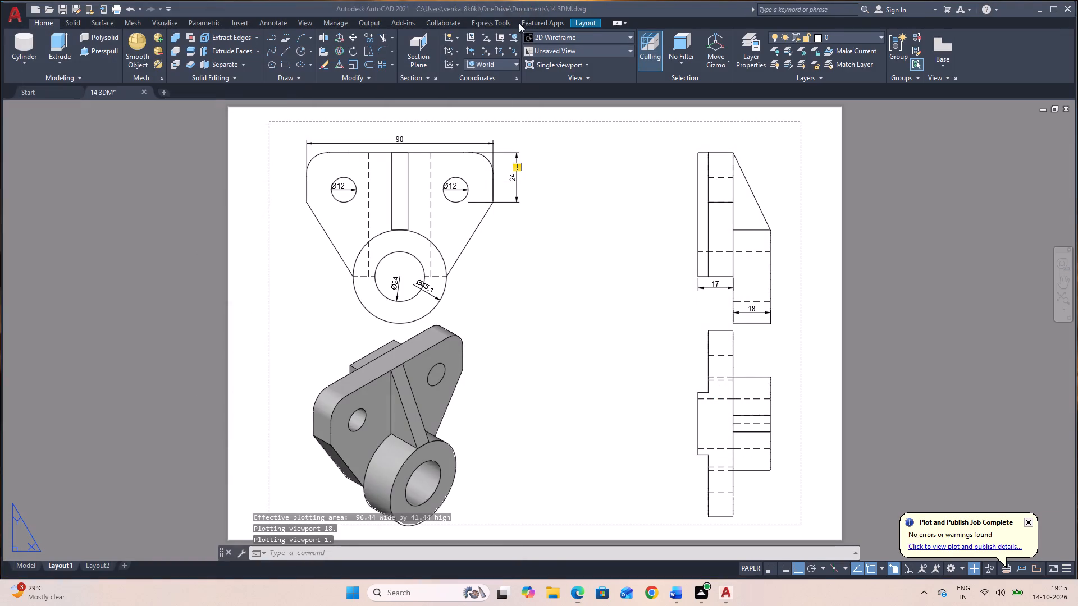